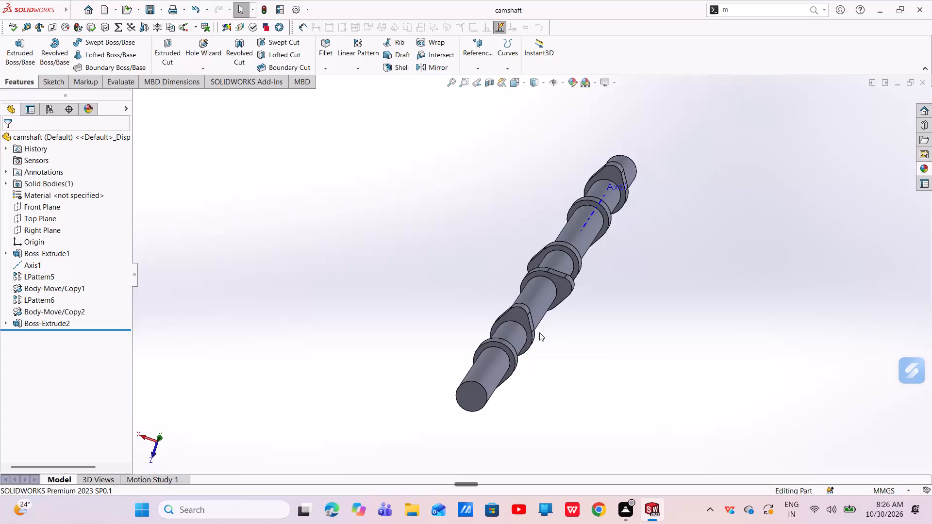
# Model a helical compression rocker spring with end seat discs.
# Create a new, empty part document.
pyautogui.click(110, 7)
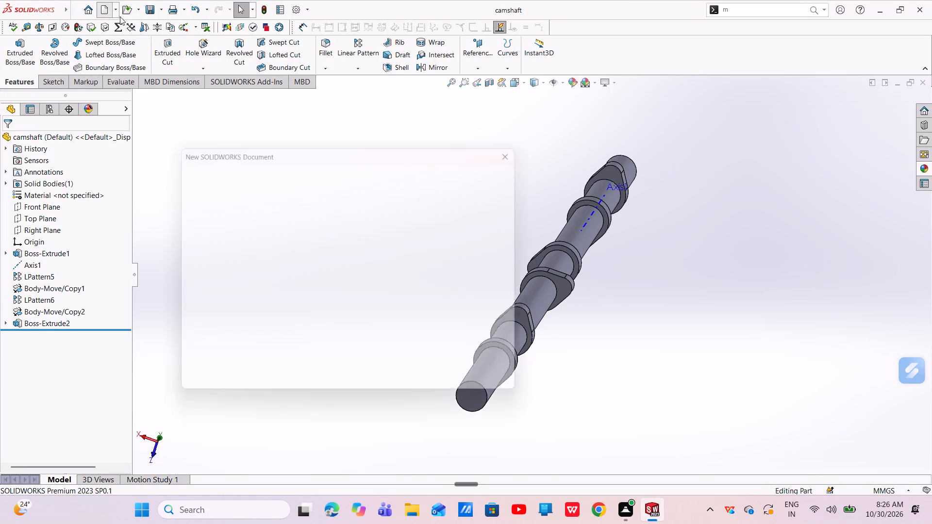
pyautogui.click(391, 378)
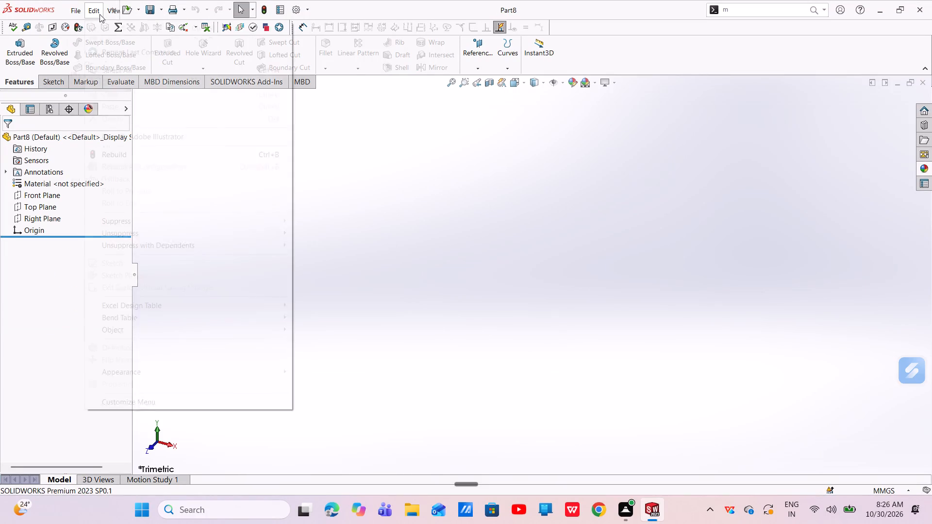
pyautogui.click(433, 196)
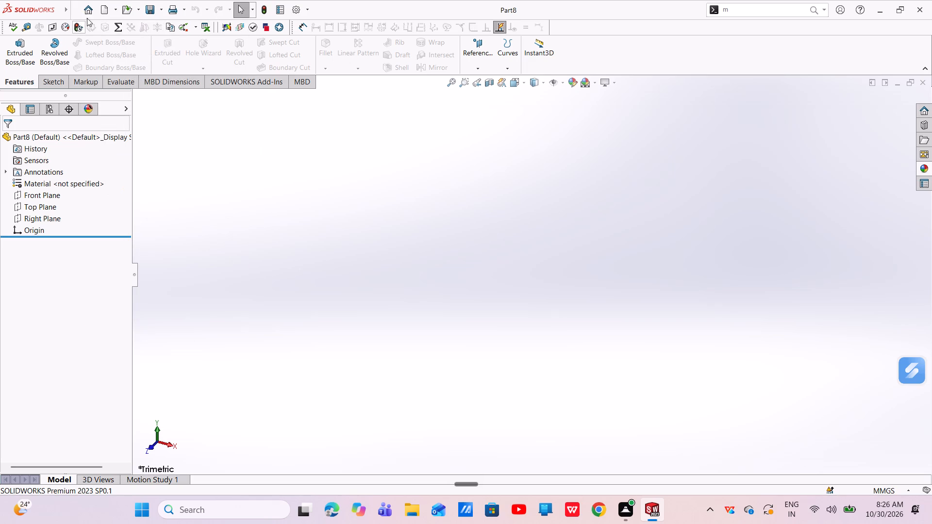
# Save the new part as "rocker spring" in SOLIDWORKS Part format in the Desktop's New folder.
pyautogui.click(149, 13)
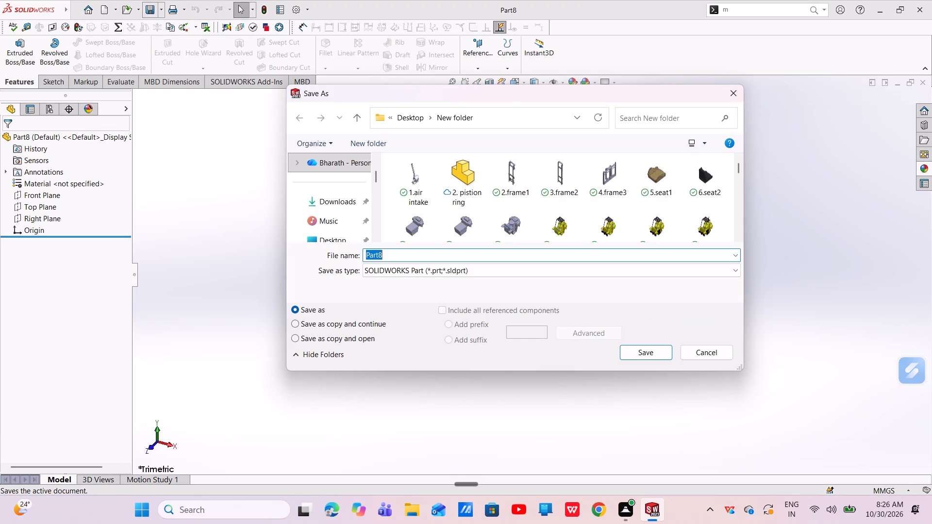
pyautogui.press('BackSpace')
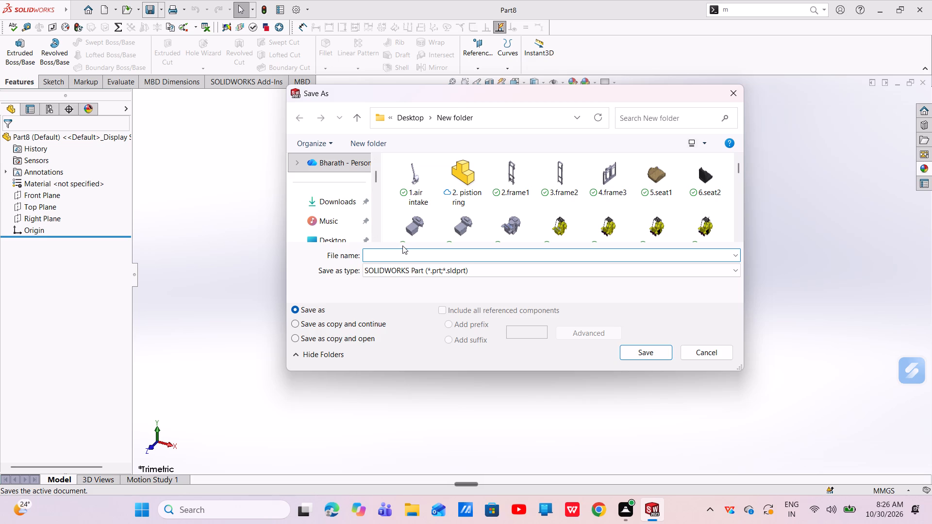
pyautogui.write('rocker')
pyautogui.press('space')
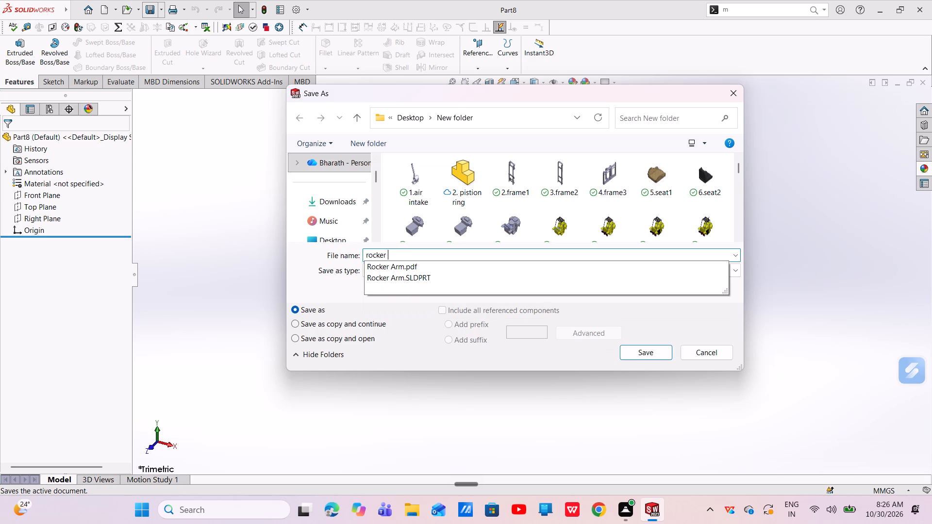
pyautogui.write('spring')
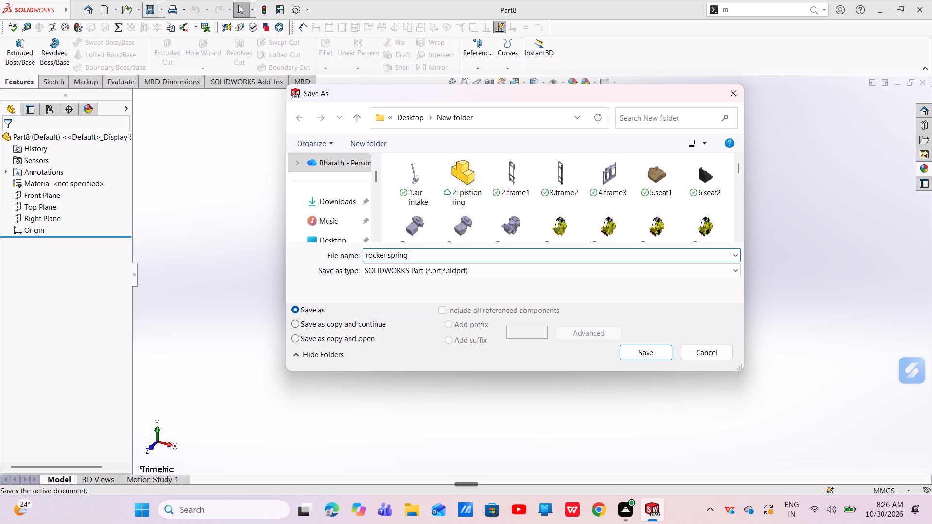
pyautogui.press('Return')
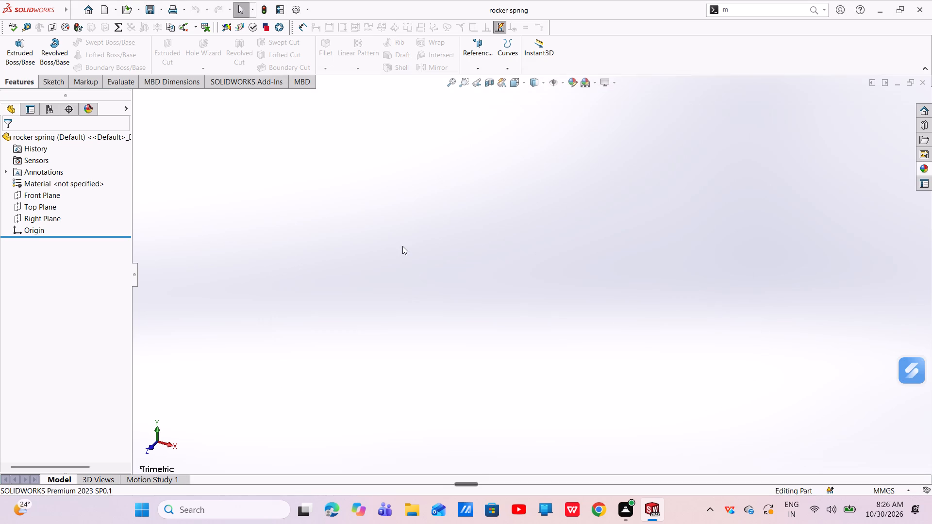
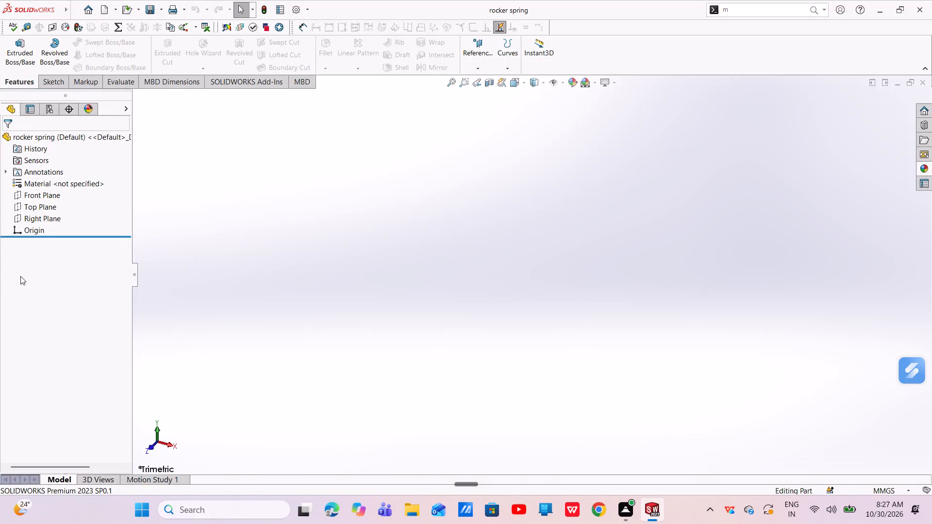
# Start a sketch on the Right Plane and draw a circle of about 44 mm radius, centred about 105 mm horizontally from the origin.
pyautogui.click(47, 219)
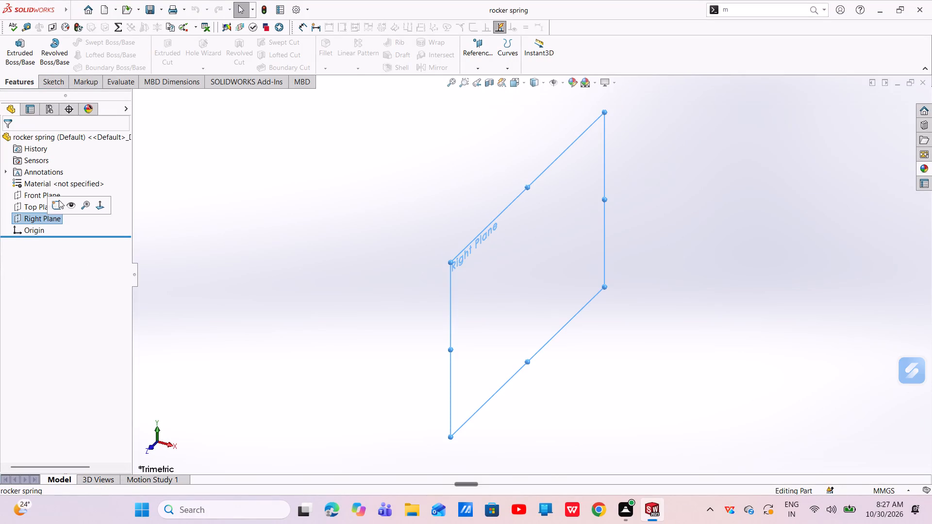
pyautogui.click(59, 200)
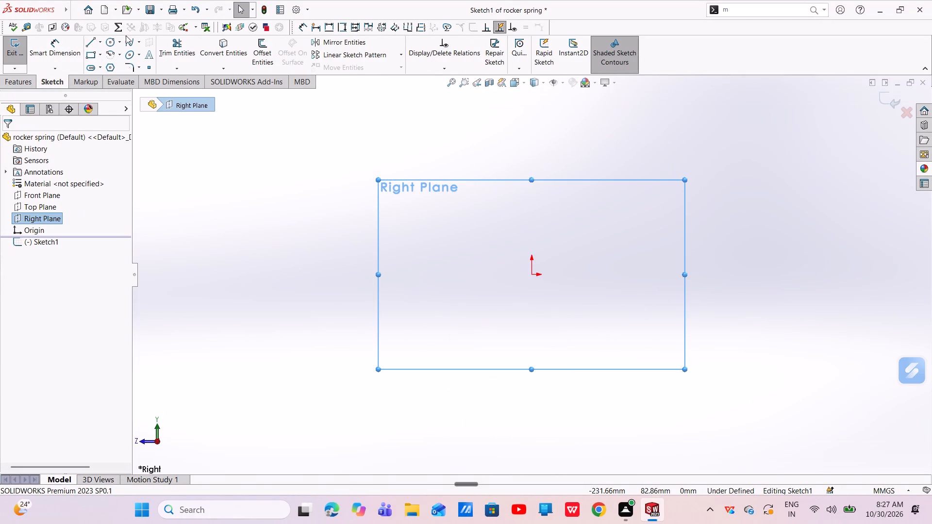
pyautogui.click(108, 41)
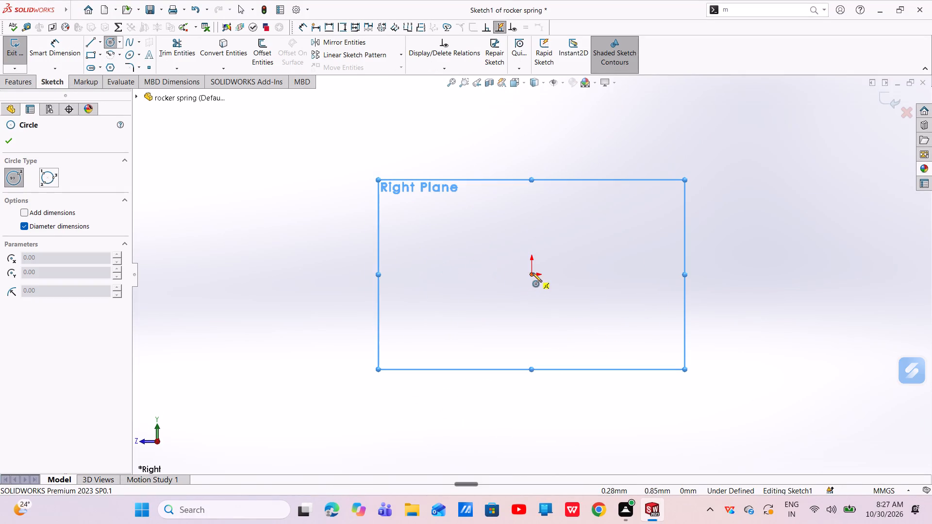
pyautogui.click(530, 274)
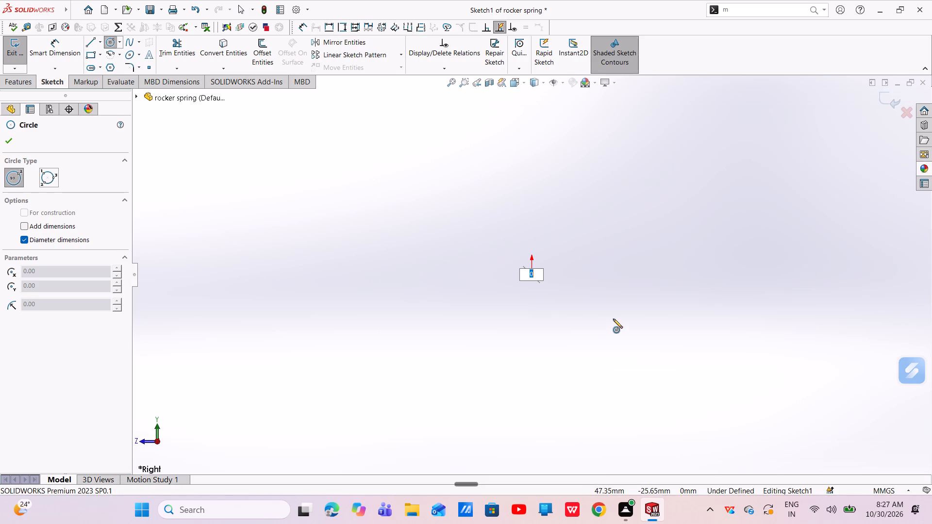
pyautogui.press('Escape')
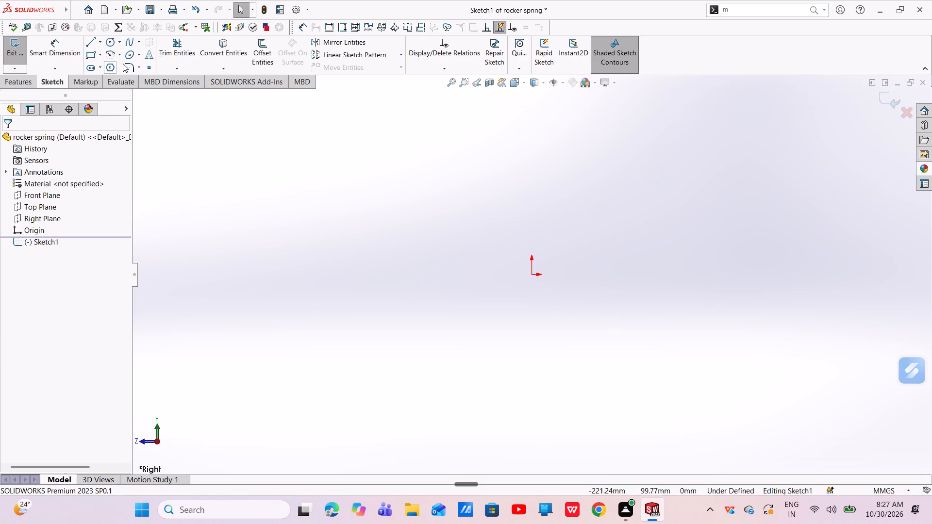
pyautogui.click(112, 42)
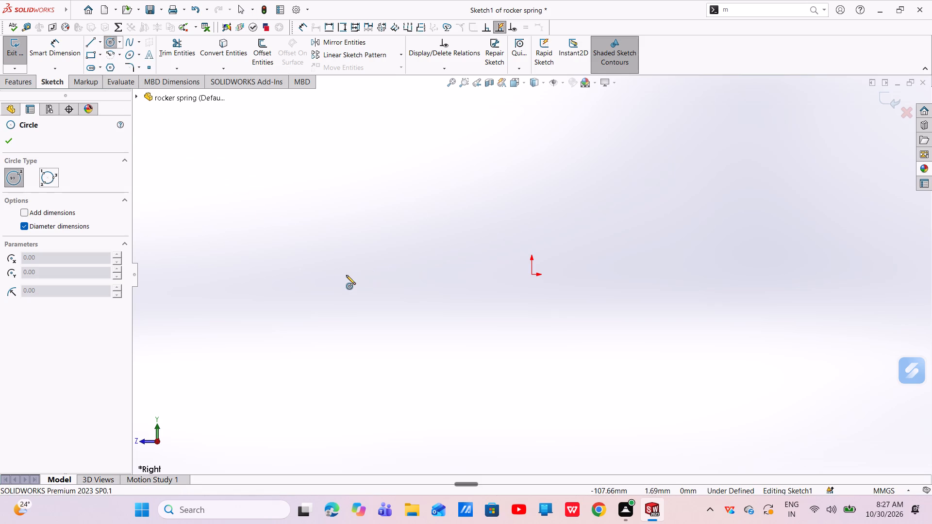
pyautogui.moveTo(351, 275); pyautogui.dragTo(406, 328)
pyautogui.rightClick(405, 328)
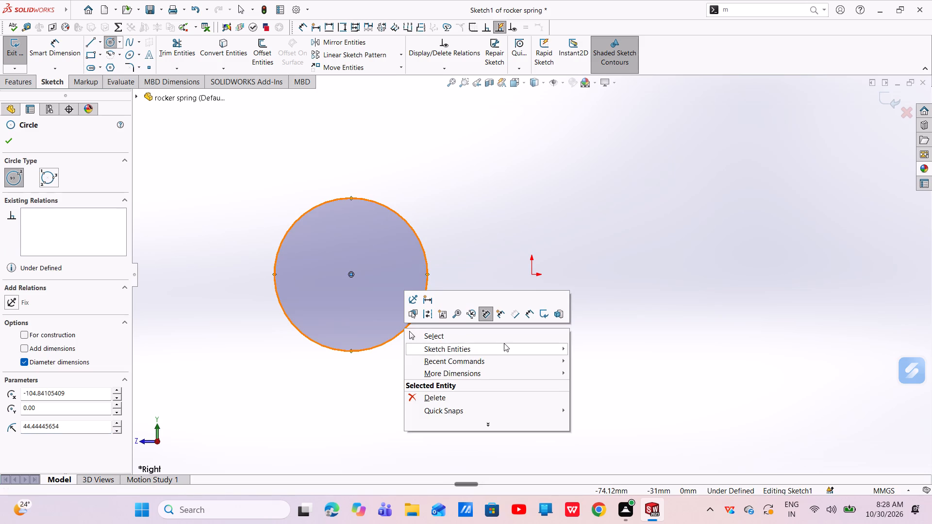
pyautogui.click(492, 336)
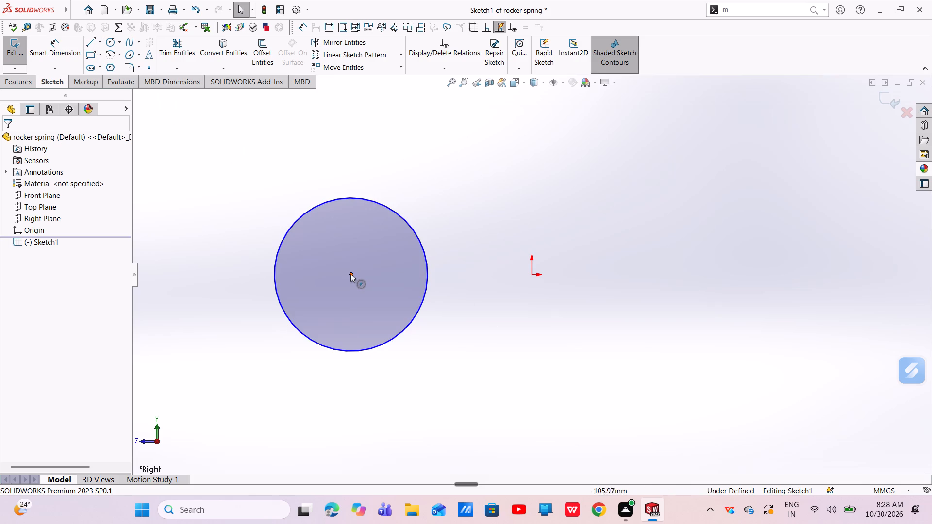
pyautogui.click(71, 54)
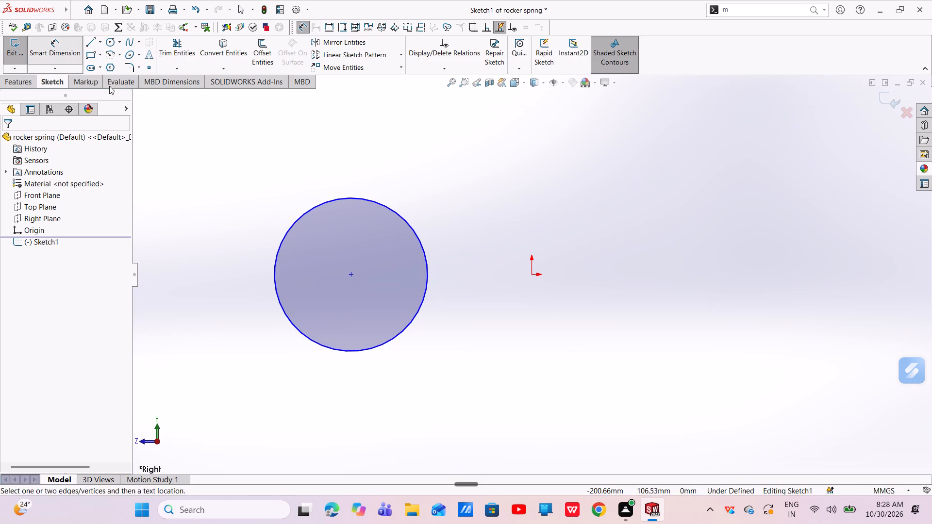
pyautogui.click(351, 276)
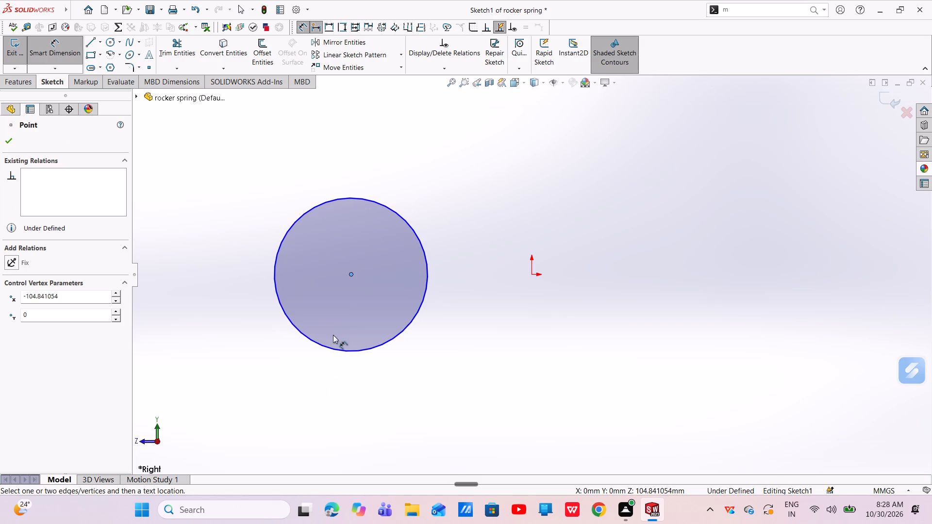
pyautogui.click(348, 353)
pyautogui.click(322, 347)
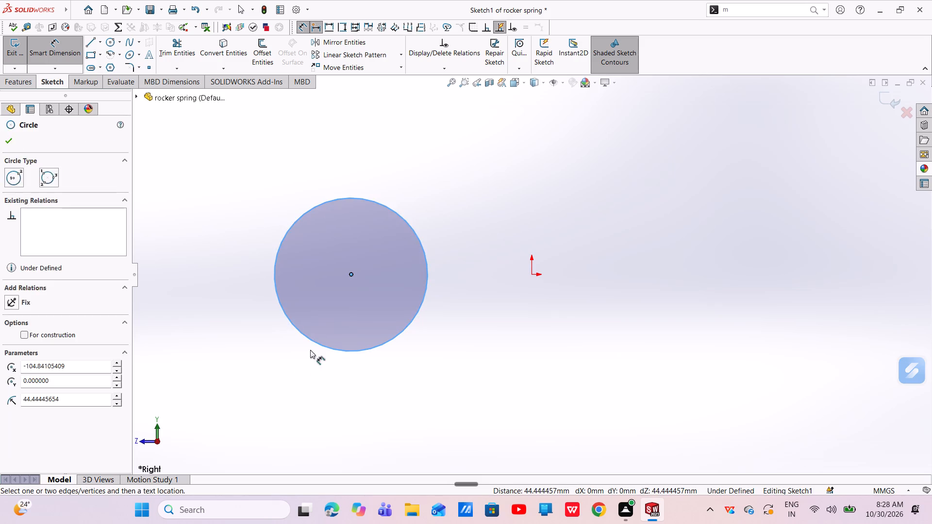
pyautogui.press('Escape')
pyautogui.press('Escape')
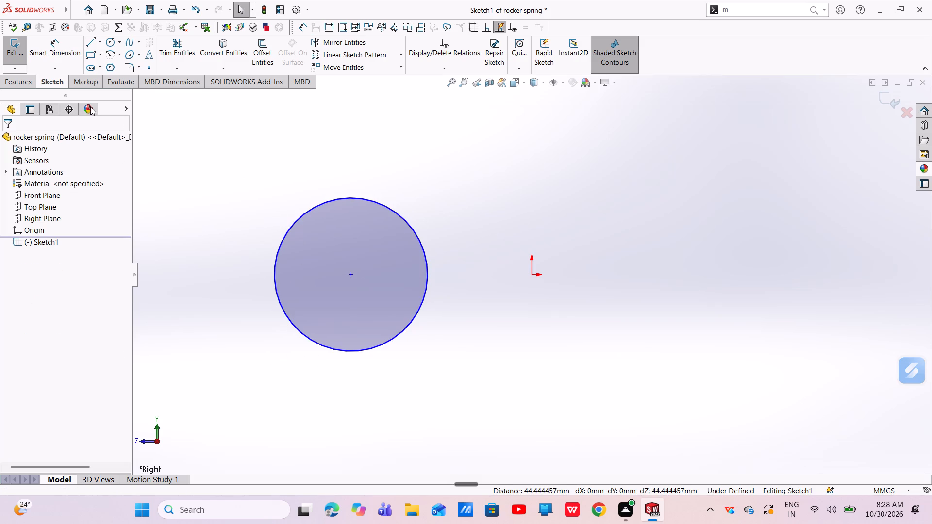
# Dimension the circle's diameter as 2.54 mm.
pyautogui.click(71, 47)
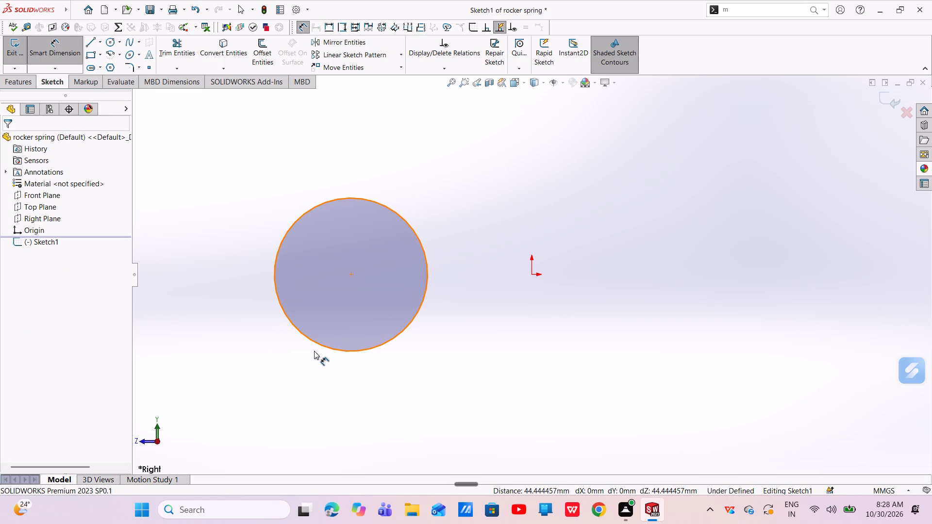
pyautogui.click(322, 344)
pyautogui.click(283, 401)
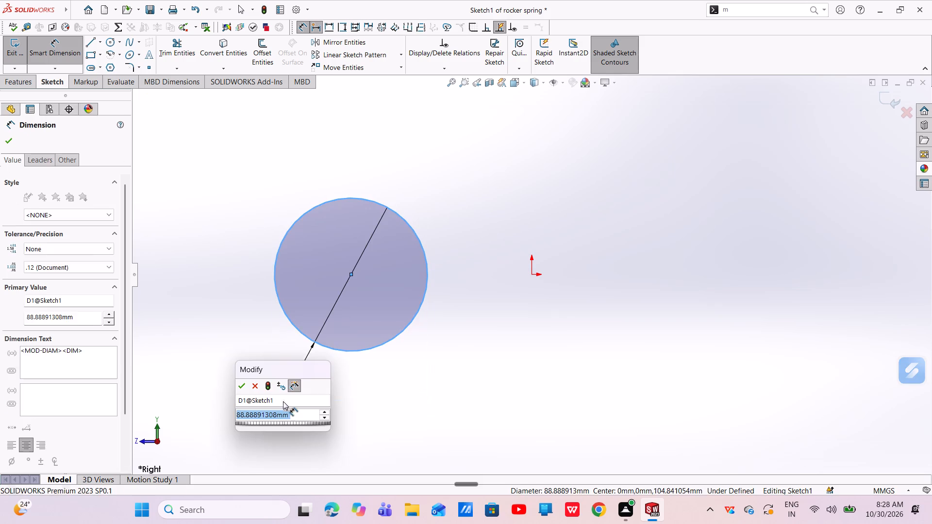
pyautogui.press('BackSpace')
pyautogui.press('2')
pyautogui.write('.6')
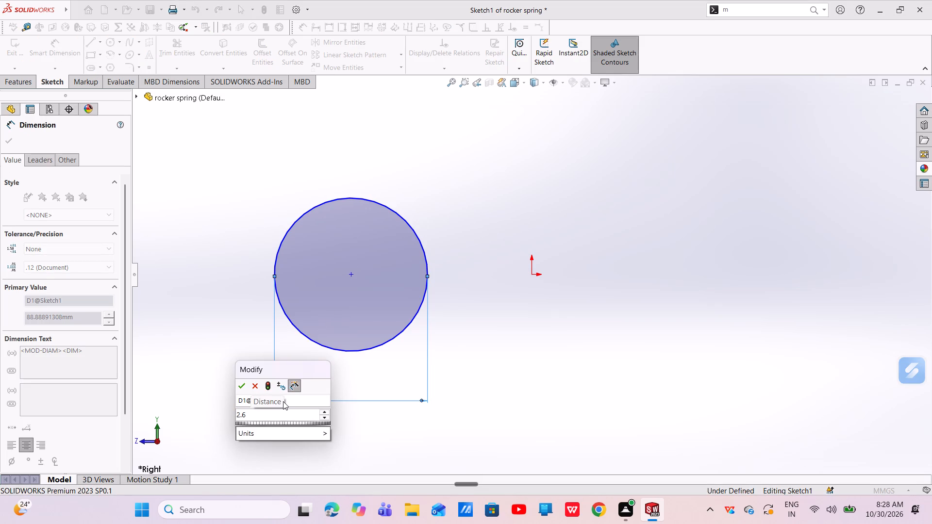
pyautogui.press('BackSpace')
pyautogui.write('54')
pyautogui.press('Return')
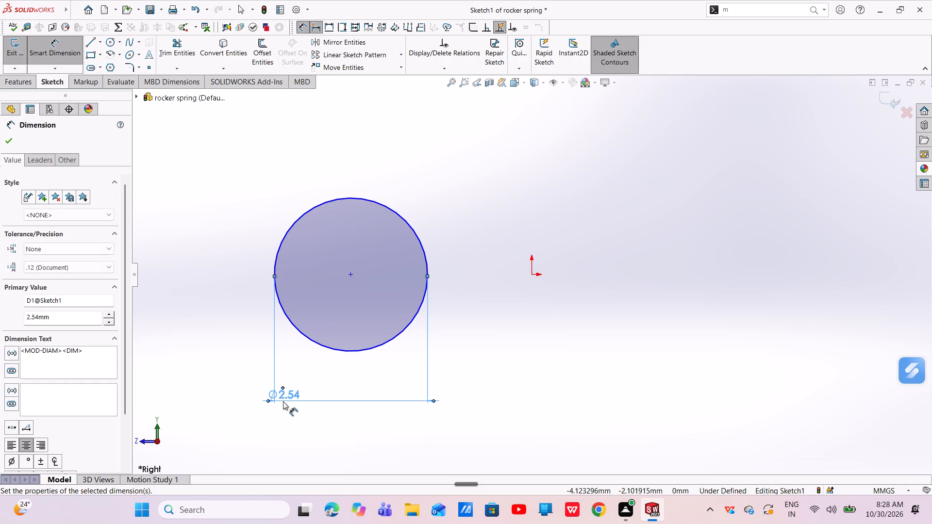
pyautogui.press('Escape')
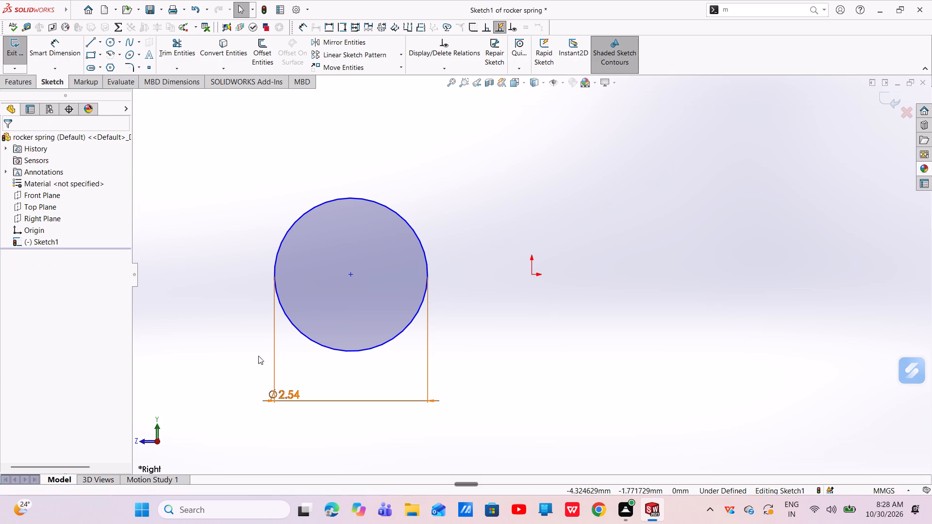
# Add a Horizontal relation between the circle's centre point and the origin.
pyautogui.click(351, 274)
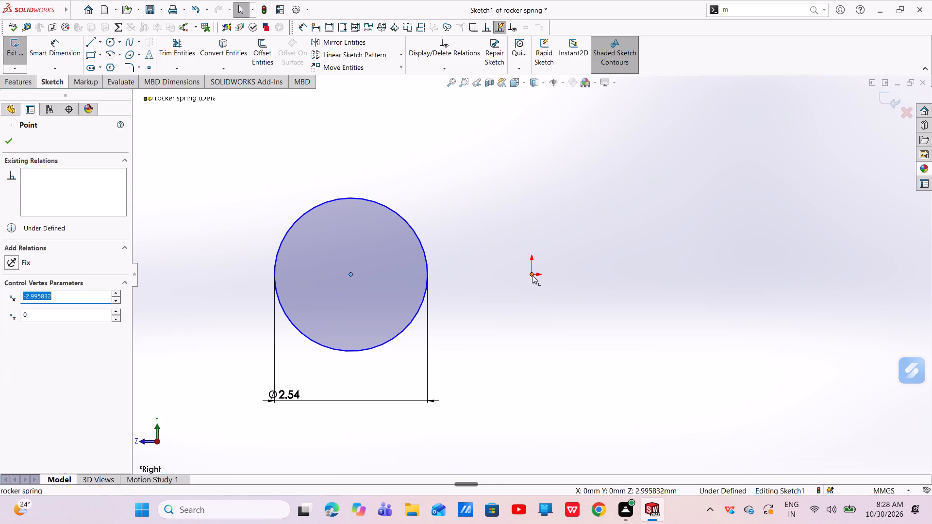
pyautogui.keyDown('ctrl'); pyautogui.click(533, 275); pyautogui.keyUp('ctrl')
pyautogui.click(560, 228)
pyautogui.click(559, 232)
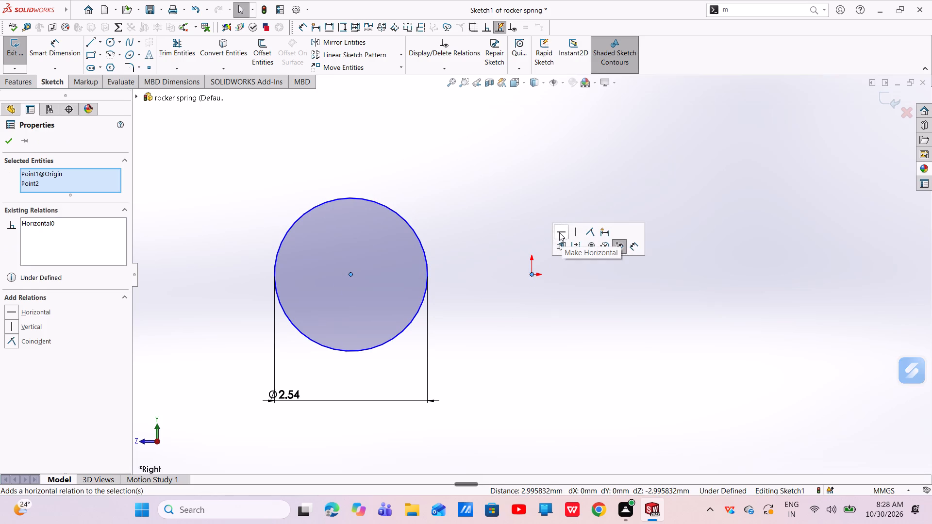
pyautogui.press('Escape')
pyautogui.press('Escape')
# Dimension the distance from the circle's centre to the origin as 12.4 mm and exit the sketch.
pyautogui.click(63, 44)
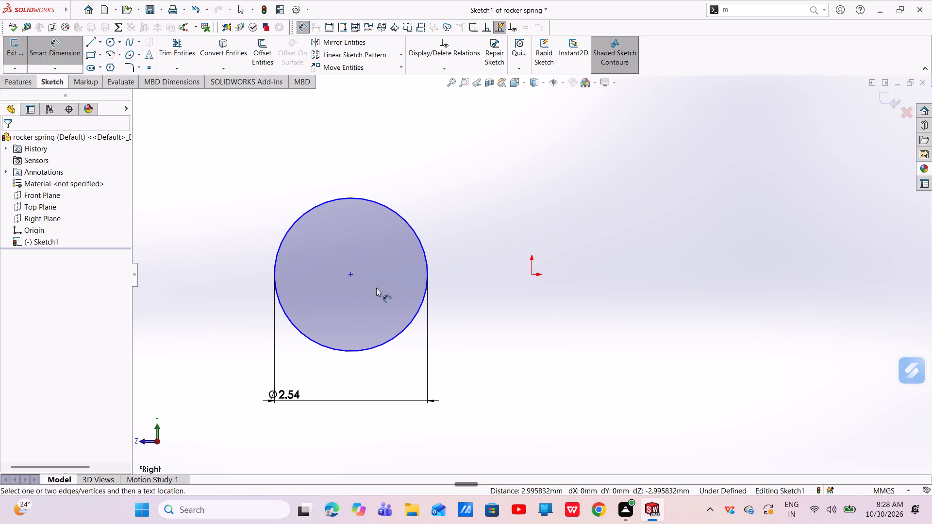
pyautogui.click(349, 275)
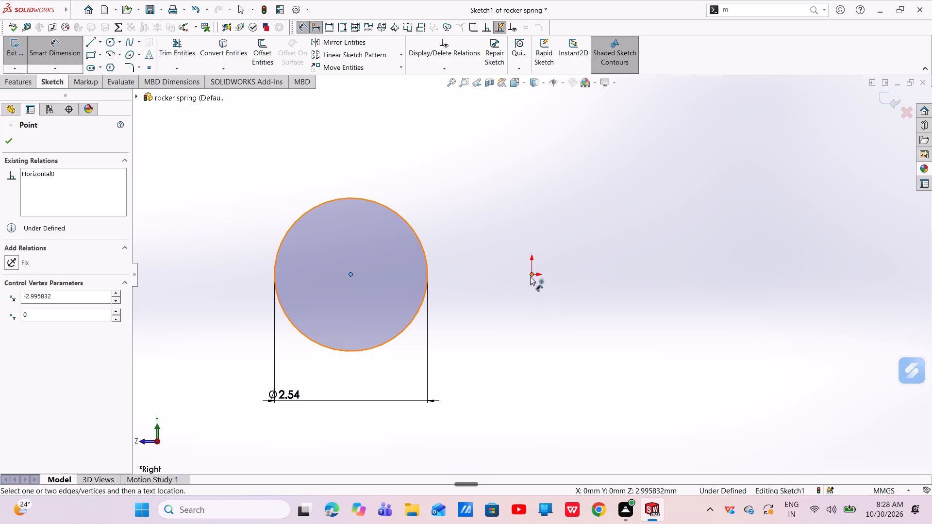
pyautogui.click(531, 275)
pyautogui.click(509, 405)
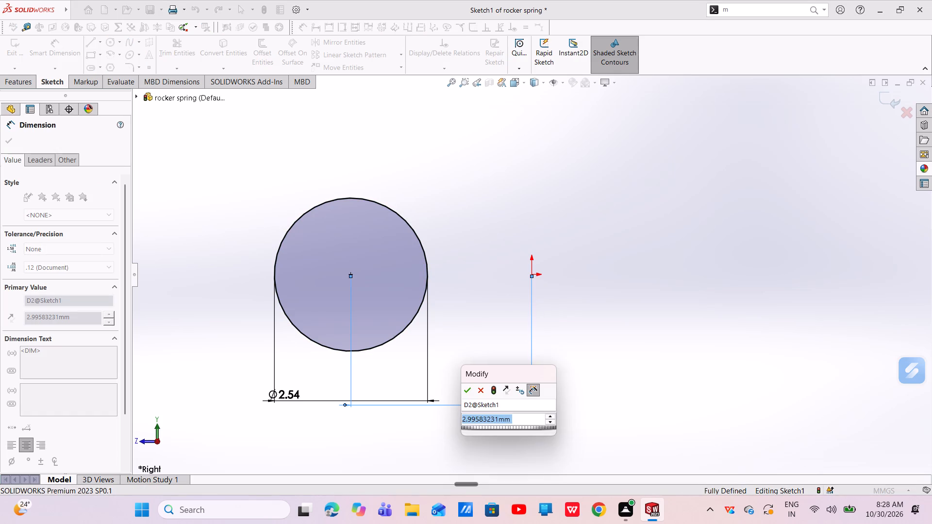
pyautogui.press('BackSpace')
pyautogui.write('12.4')
pyautogui.press('Return')
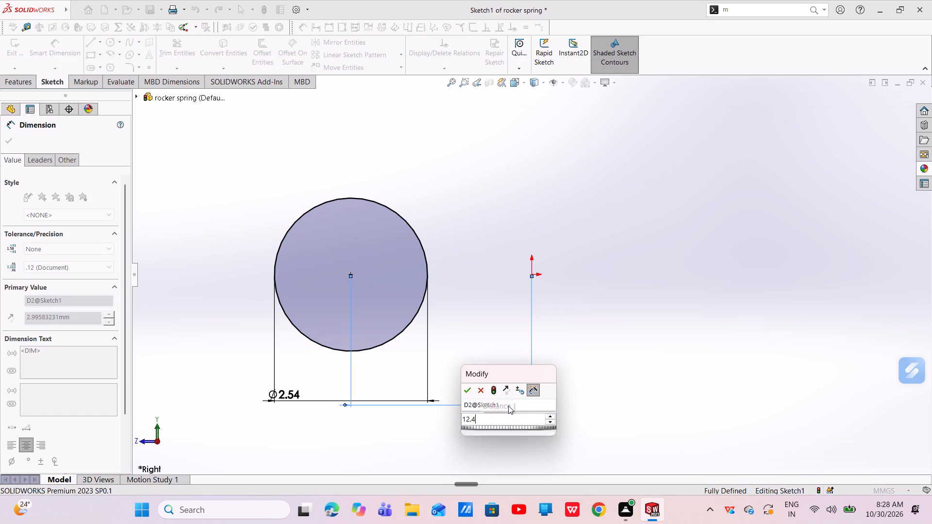
pyautogui.press('Escape')
pyautogui.scroll(6, 512, 371)
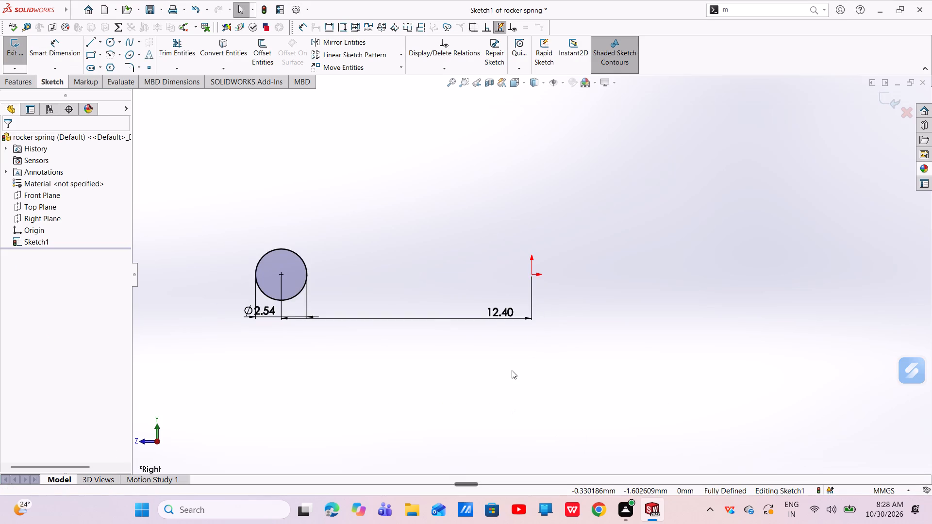
pyautogui.scroll(-4, 211, 247)
pyautogui.scroll(2, 882, 442)
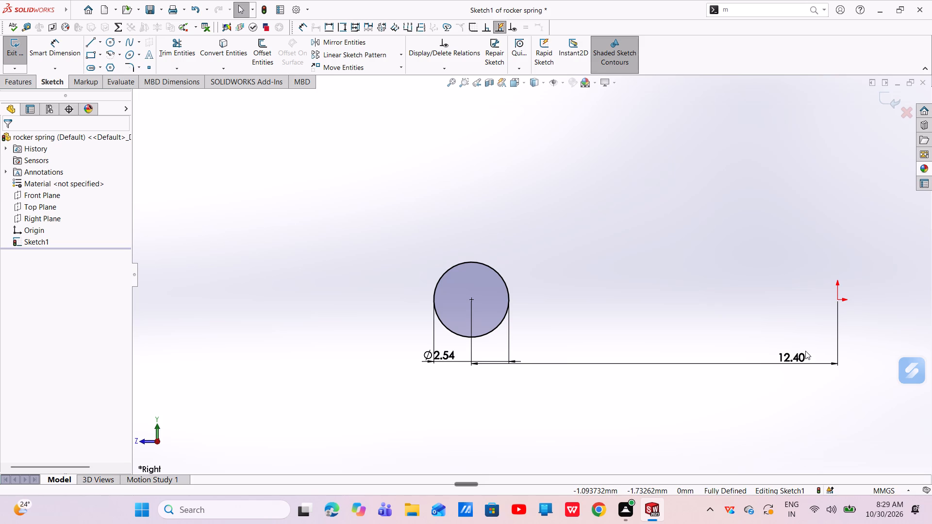
pyautogui.click(888, 96)
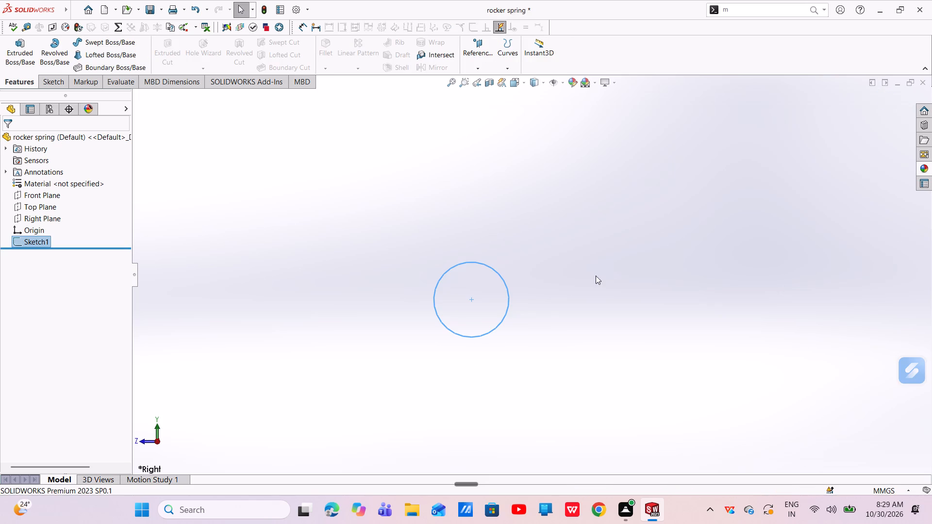
# Start a sketch on the Top Plane and draw a circle of about 18.6 mm diameter centred on the origin.
pyautogui.click(40, 208)
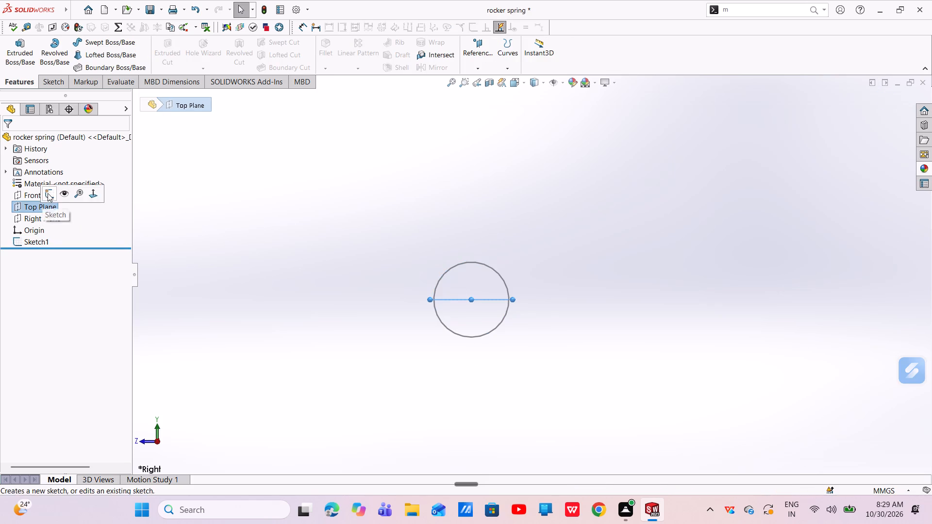
pyautogui.click(48, 193)
pyautogui.scroll(2, 446, 268)
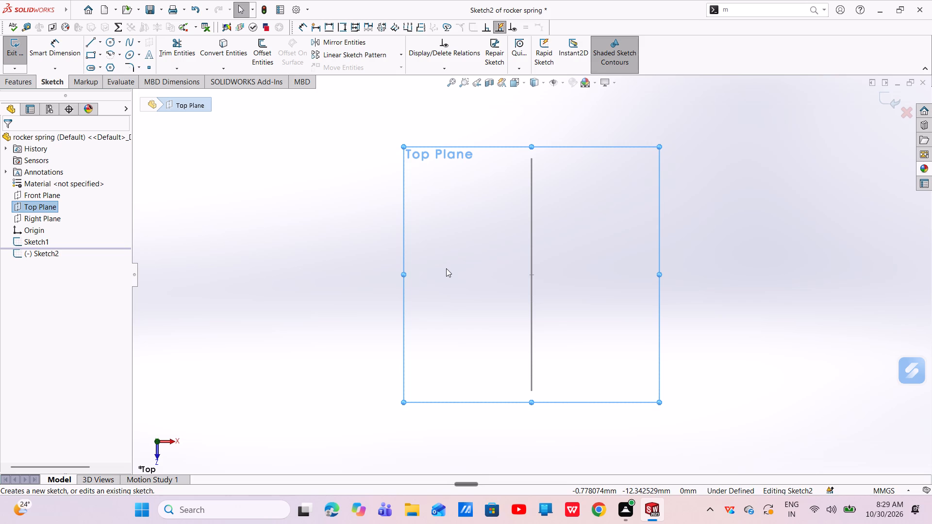
pyautogui.scroll(5, 474, 240)
pyautogui.scroll(7, 551, 243)
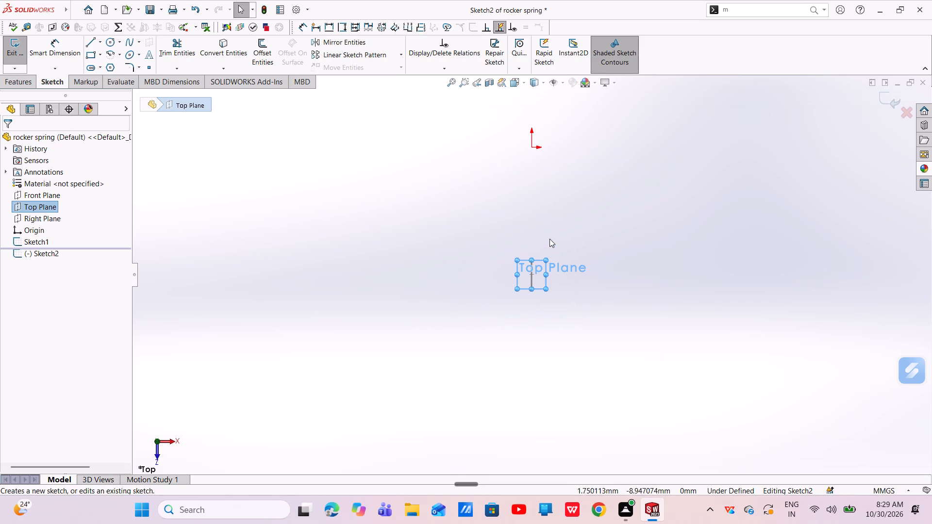
pyautogui.scroll(-5, 550, 129)
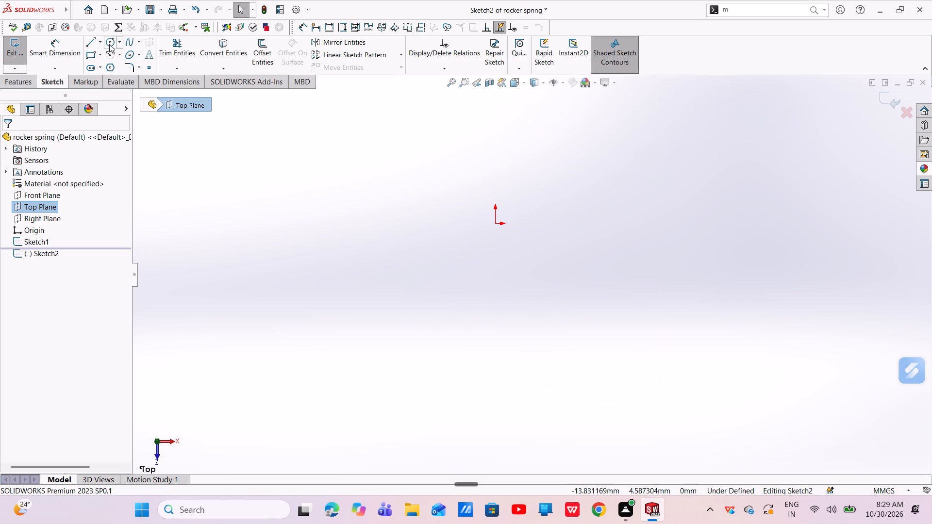
pyautogui.click(109, 44)
pyautogui.moveTo(494, 224); pyautogui.dragTo(524, 304)
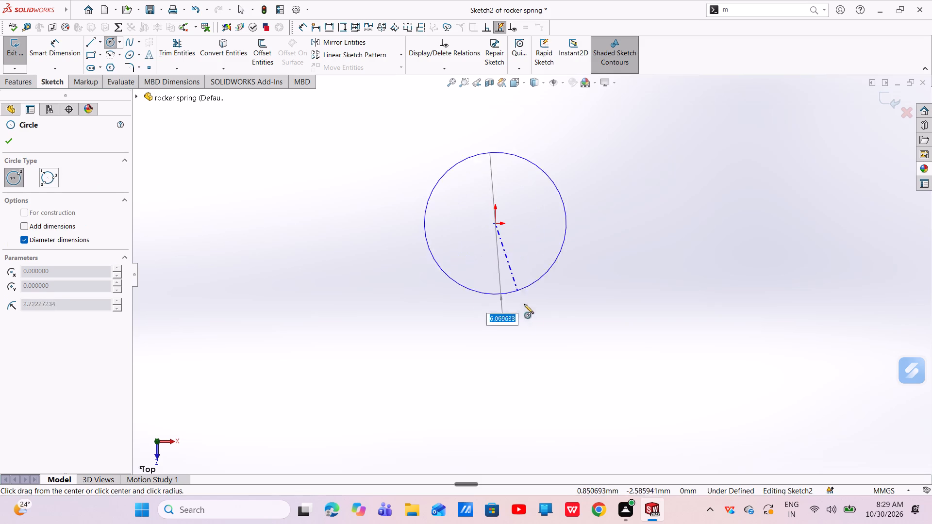
pyautogui.moveTo(524, 304); pyautogui.dragTo(616, 433)
pyautogui.rightClick(616, 433)
pyautogui.click(639, 428)
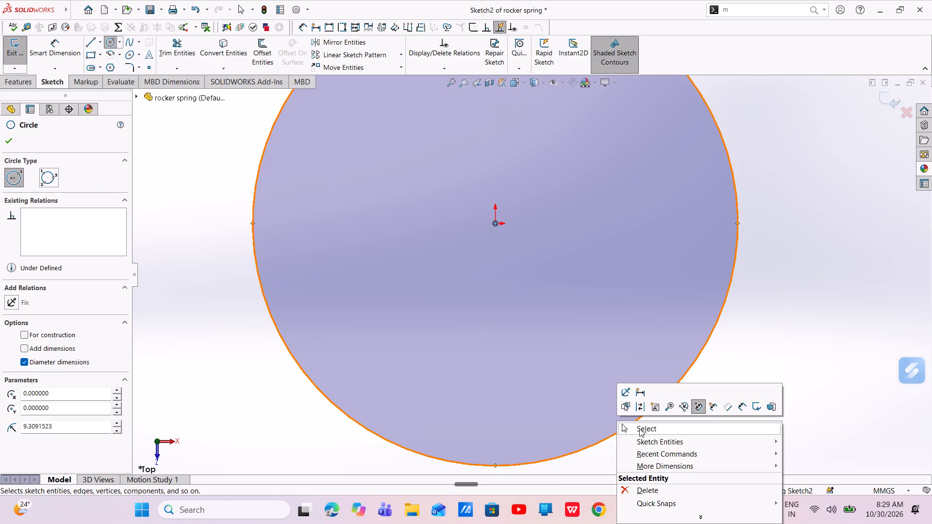
# Dimension the coil circle's diameter as 24.8 mm and exit the sketch.
pyautogui.click(54, 40)
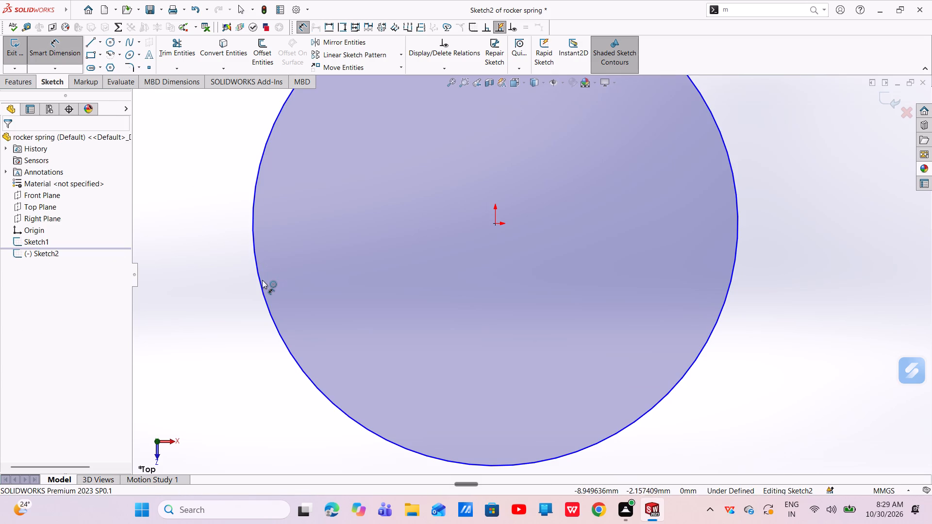
pyautogui.doubleClick(261, 281)
pyautogui.moveTo(231, 330); pyautogui.dragTo(231, 335)
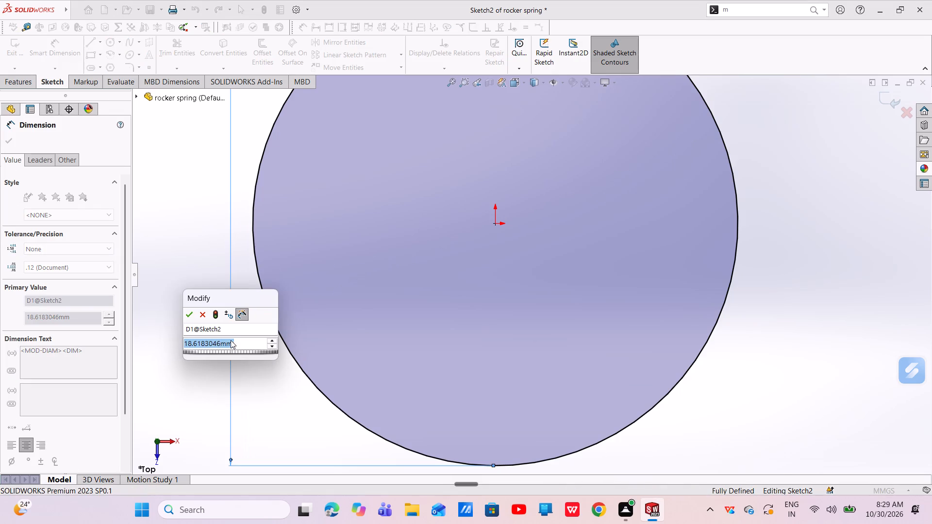
pyautogui.press('BackSpace')
pyautogui.write('24.')
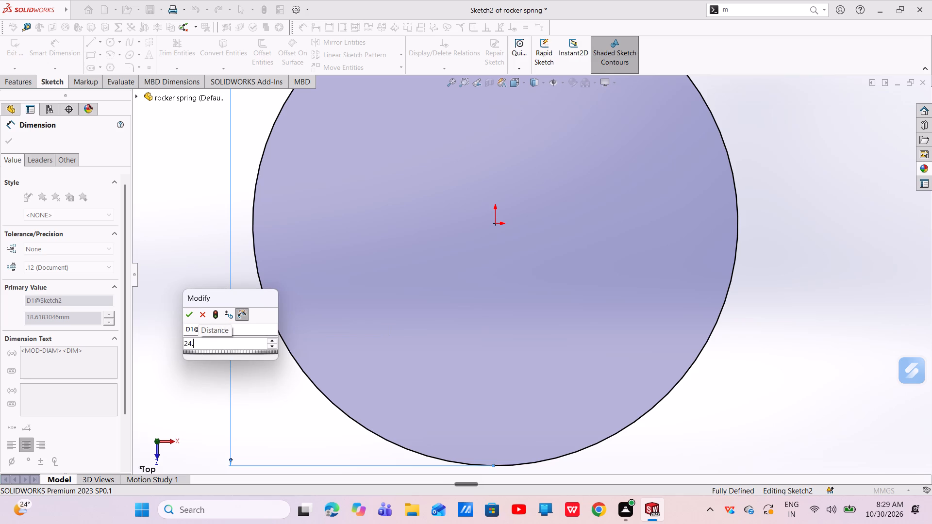
pyautogui.press('8')
pyautogui.press('Return')
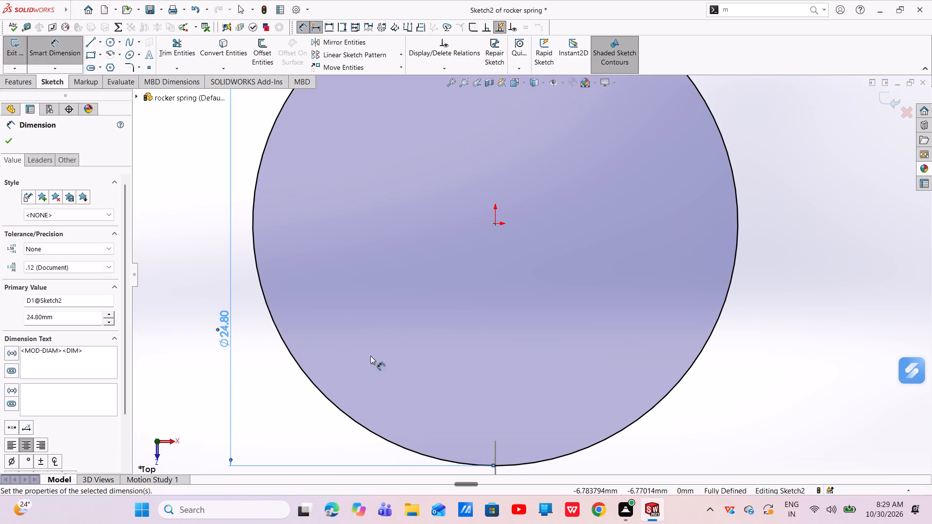
pyautogui.scroll(5, 422, 355)
pyautogui.scroll(-3, 545, 352)
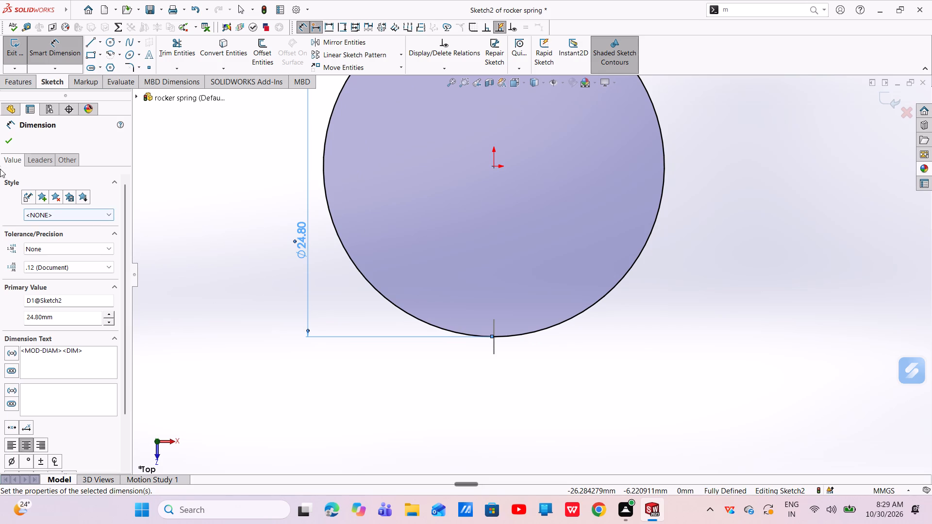
pyautogui.click(5, 146)
pyautogui.scroll(2, 377, 254)
pyautogui.scroll(-1, 538, 272)
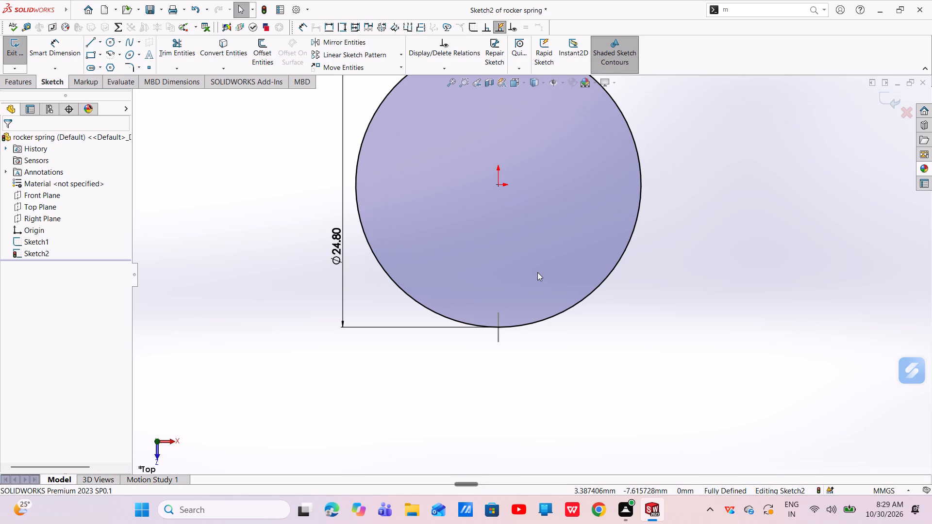
pyautogui.click(894, 103)
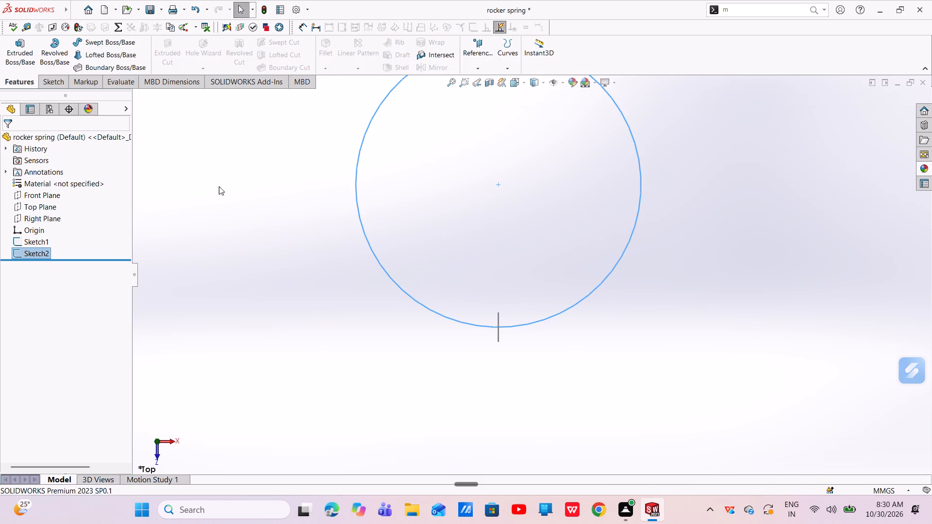
# Start a Helix/Spiral curve from the coil circle sketch.
pyautogui.click(480, 64)
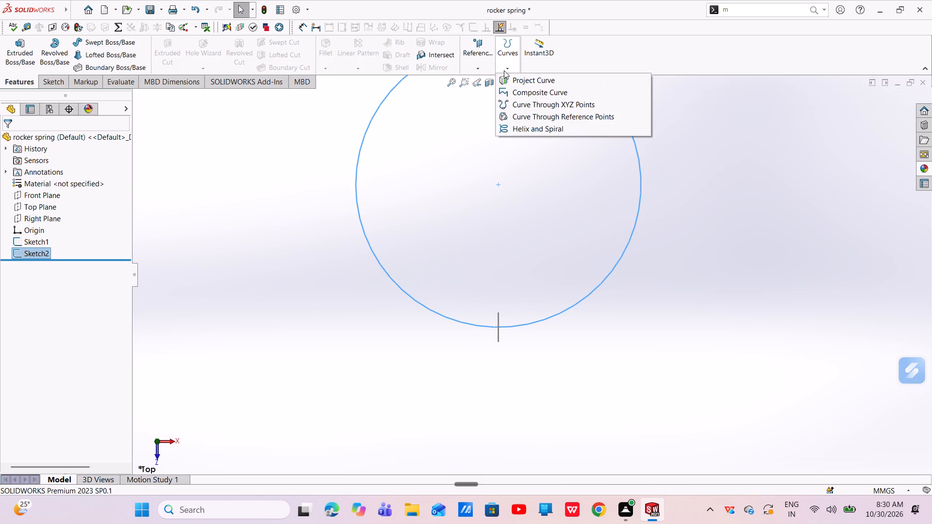
pyautogui.click(533, 126)
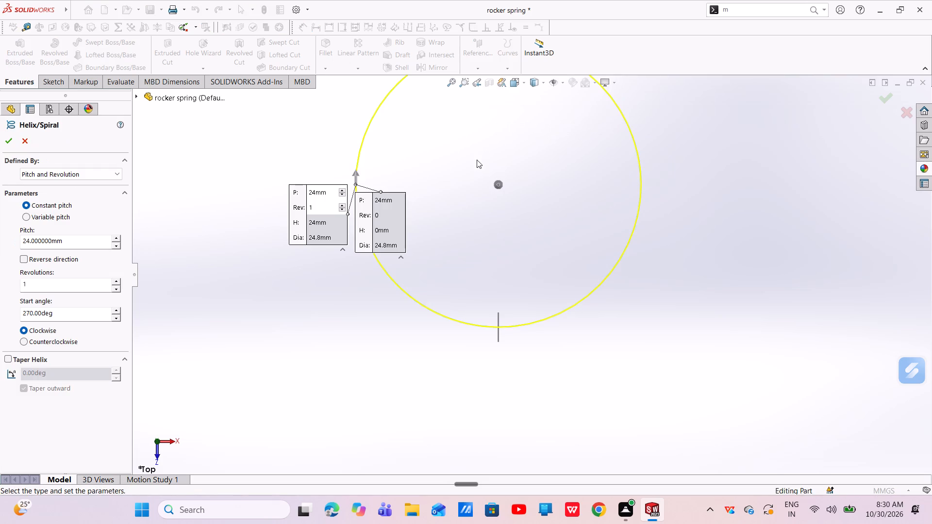
pyautogui.moveTo(492, 189); pyautogui.dragTo(489, 125, button='middle')
pyautogui.scroll(3, 510, 212)
pyautogui.moveTo(508, 190); pyautogui.dragTo(507, 153, button='middle')
pyautogui.scroll(1, 507, 153)
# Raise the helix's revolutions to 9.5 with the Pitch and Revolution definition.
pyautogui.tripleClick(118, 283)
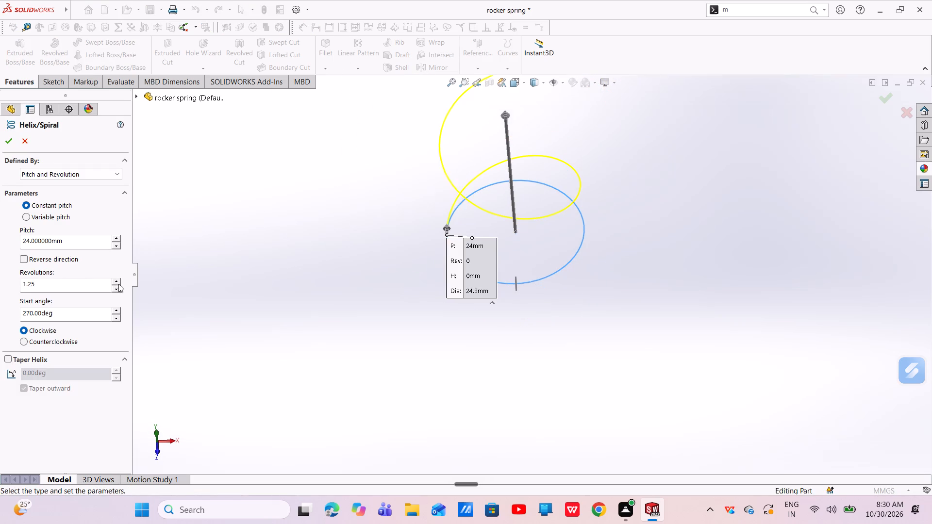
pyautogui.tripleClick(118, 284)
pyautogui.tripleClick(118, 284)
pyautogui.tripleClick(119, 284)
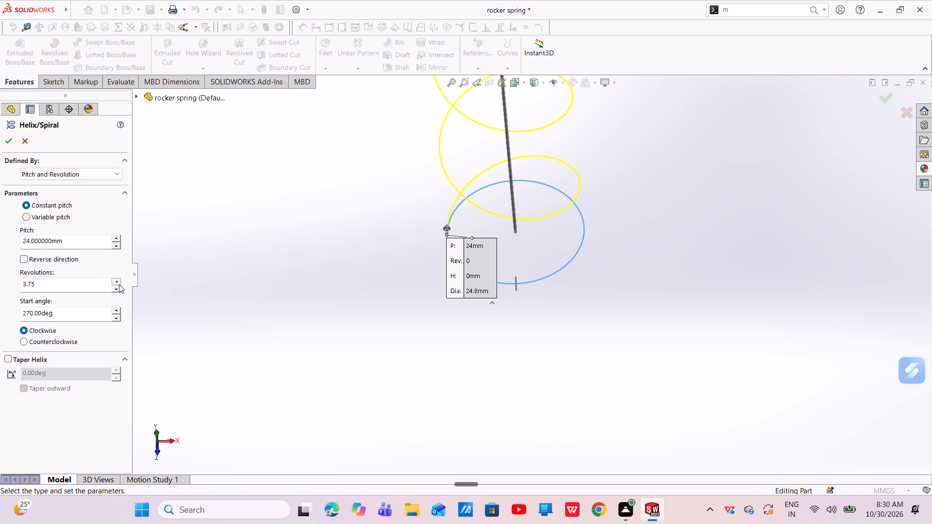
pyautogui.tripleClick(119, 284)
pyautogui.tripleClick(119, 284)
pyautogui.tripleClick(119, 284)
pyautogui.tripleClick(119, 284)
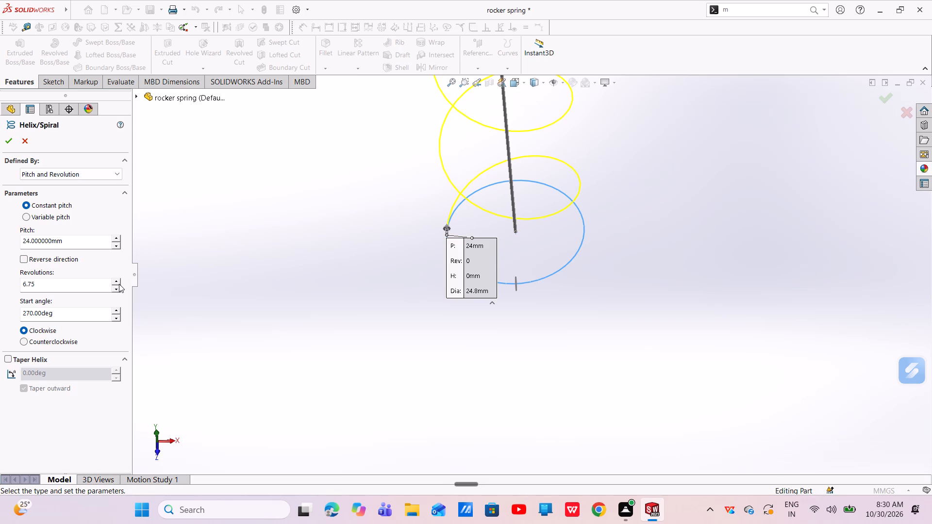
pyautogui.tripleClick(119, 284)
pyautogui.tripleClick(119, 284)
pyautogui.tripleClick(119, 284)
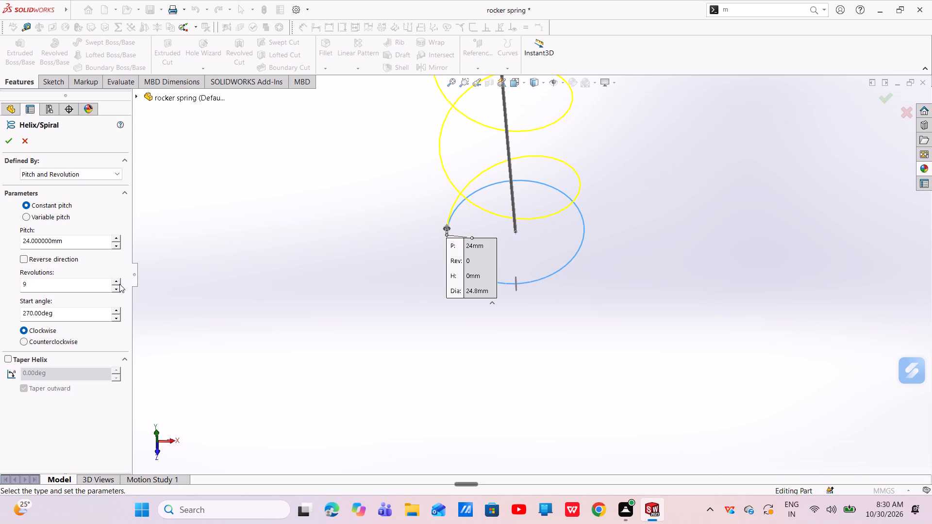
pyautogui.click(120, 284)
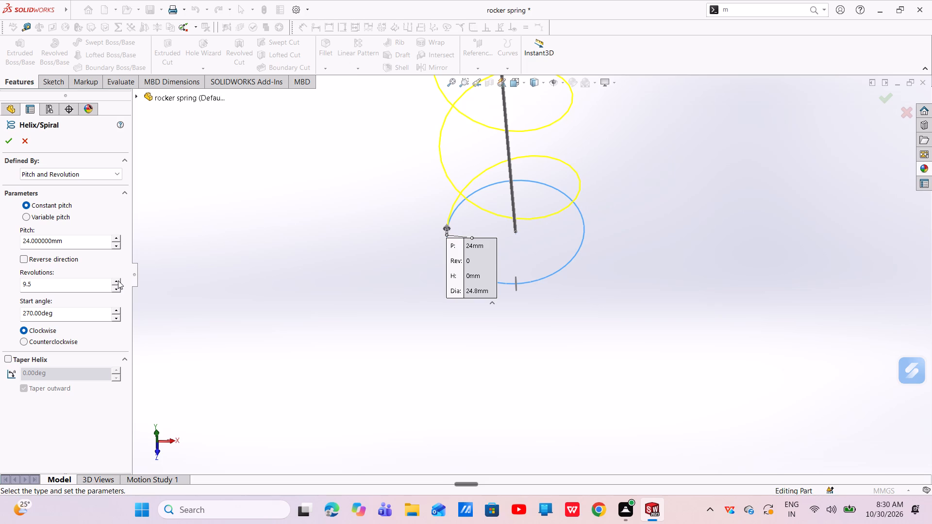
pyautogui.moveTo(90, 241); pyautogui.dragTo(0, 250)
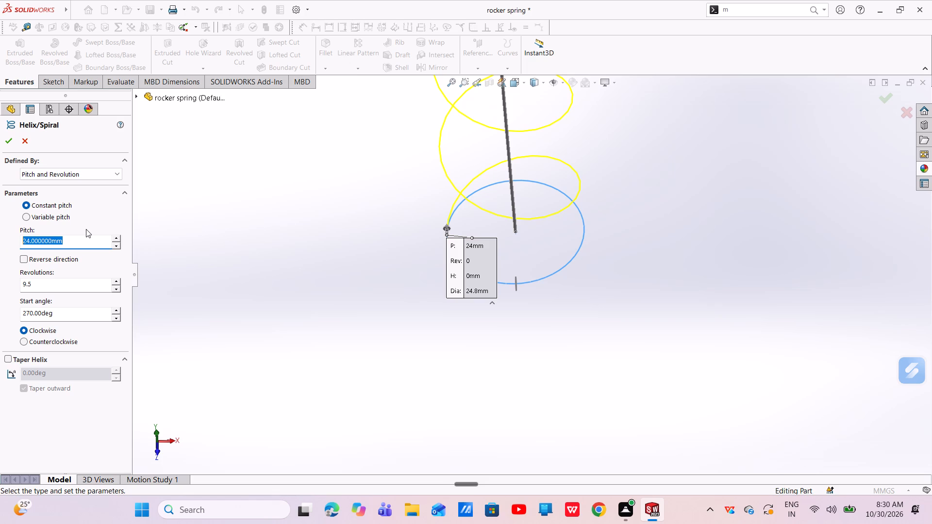
# Define the helix by Height and Pitch with a 30.30 mm height and 5.03 mm pitch, and create it.
pyautogui.click(100, 174)
pyautogui.click(64, 202)
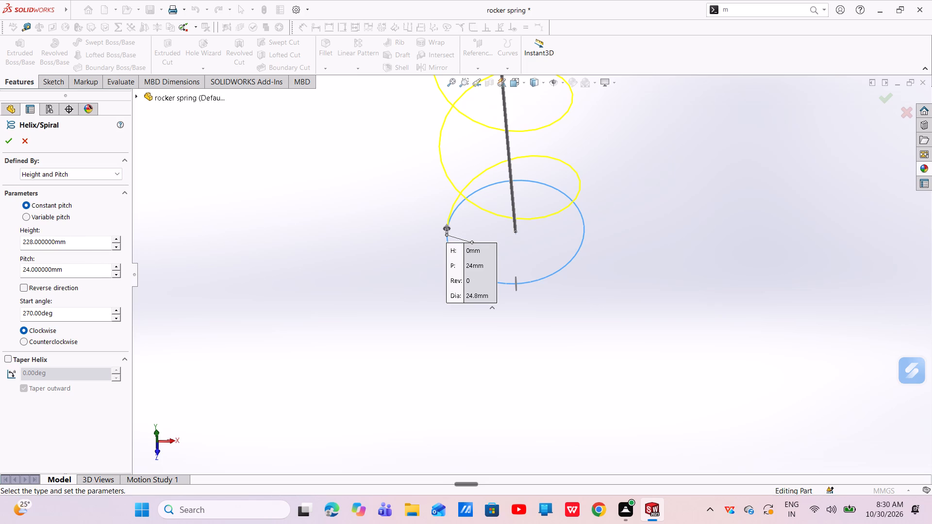
pyautogui.moveTo(64, 243); pyautogui.dragTo(0, 248)
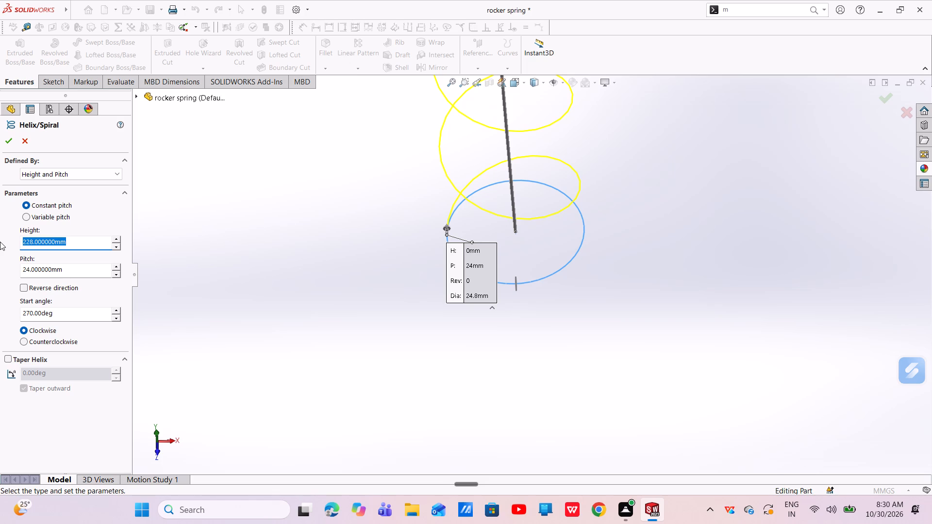
pyautogui.press('BackSpace')
pyautogui.write('30.30')
pyautogui.press('Return')
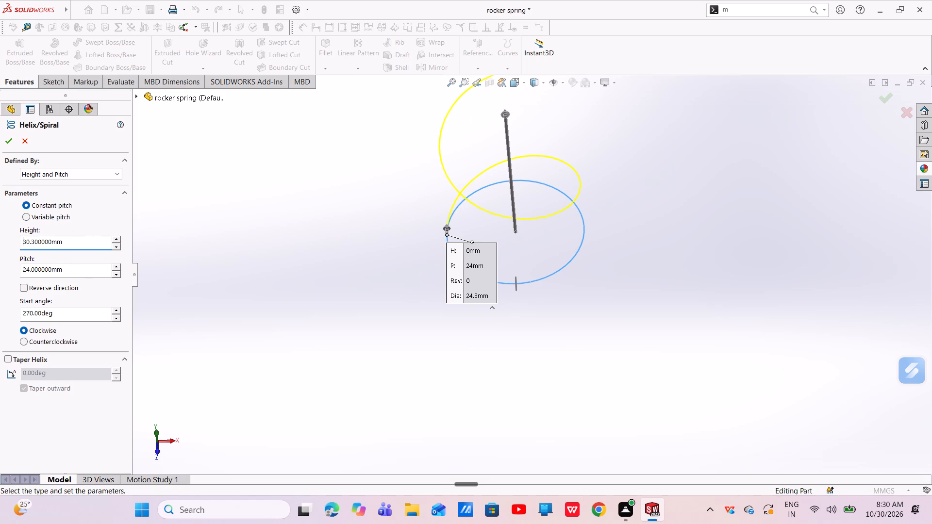
pyautogui.moveTo(69, 271); pyautogui.dragTo(0, 273)
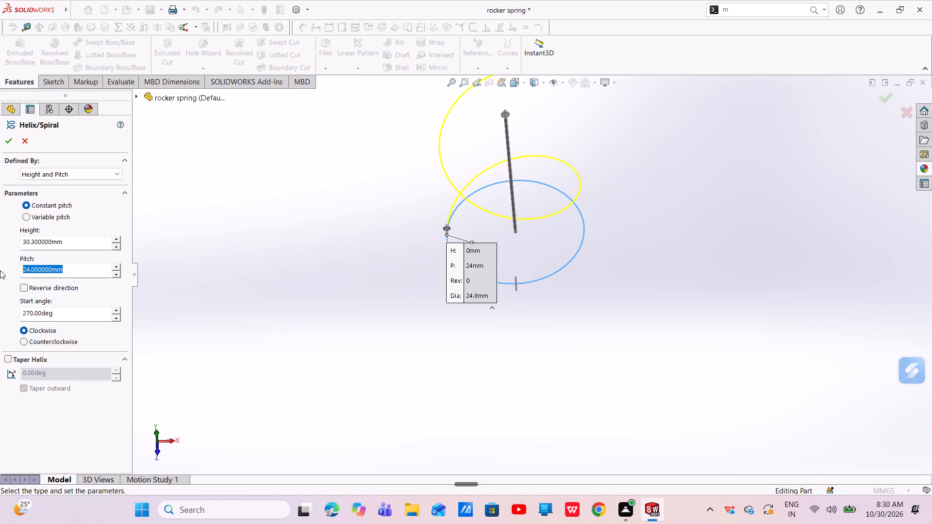
pyautogui.press('BackSpace')
pyautogui.write('5.03')
pyautogui.press('Return')
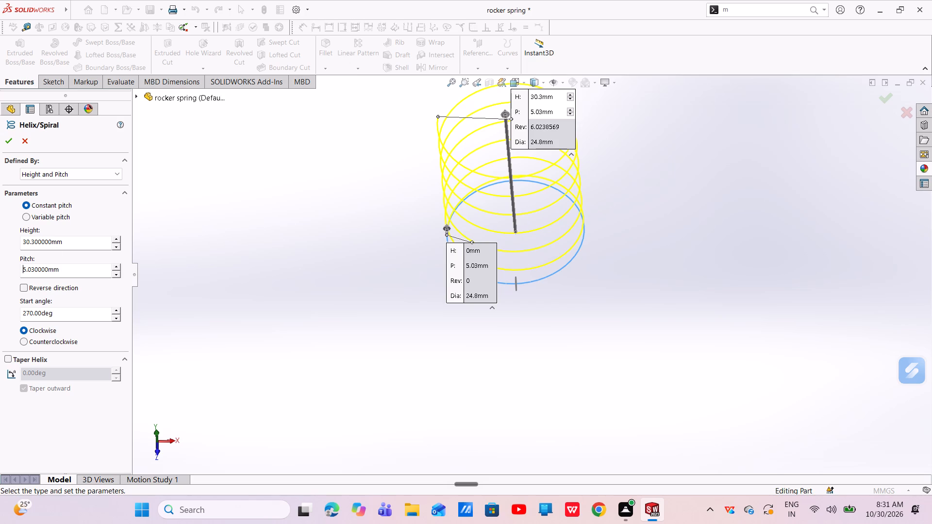
pyautogui.click(8, 142)
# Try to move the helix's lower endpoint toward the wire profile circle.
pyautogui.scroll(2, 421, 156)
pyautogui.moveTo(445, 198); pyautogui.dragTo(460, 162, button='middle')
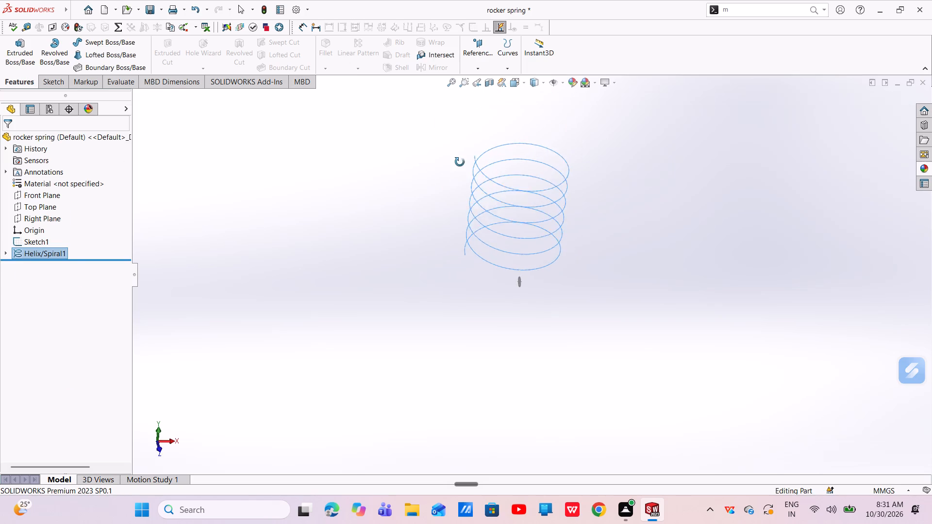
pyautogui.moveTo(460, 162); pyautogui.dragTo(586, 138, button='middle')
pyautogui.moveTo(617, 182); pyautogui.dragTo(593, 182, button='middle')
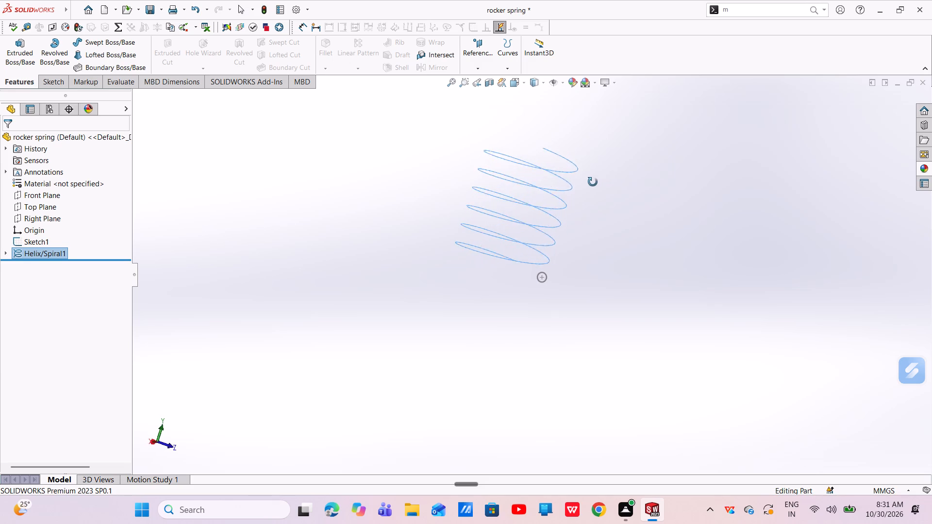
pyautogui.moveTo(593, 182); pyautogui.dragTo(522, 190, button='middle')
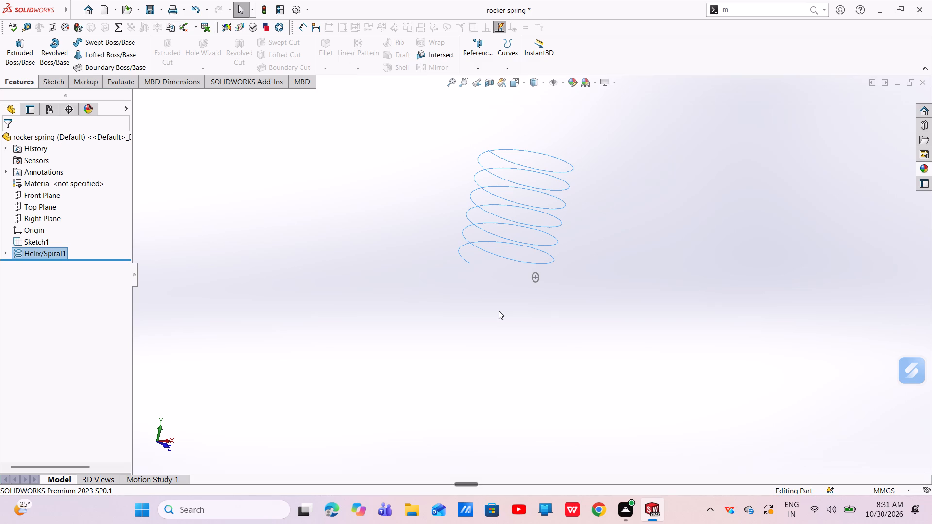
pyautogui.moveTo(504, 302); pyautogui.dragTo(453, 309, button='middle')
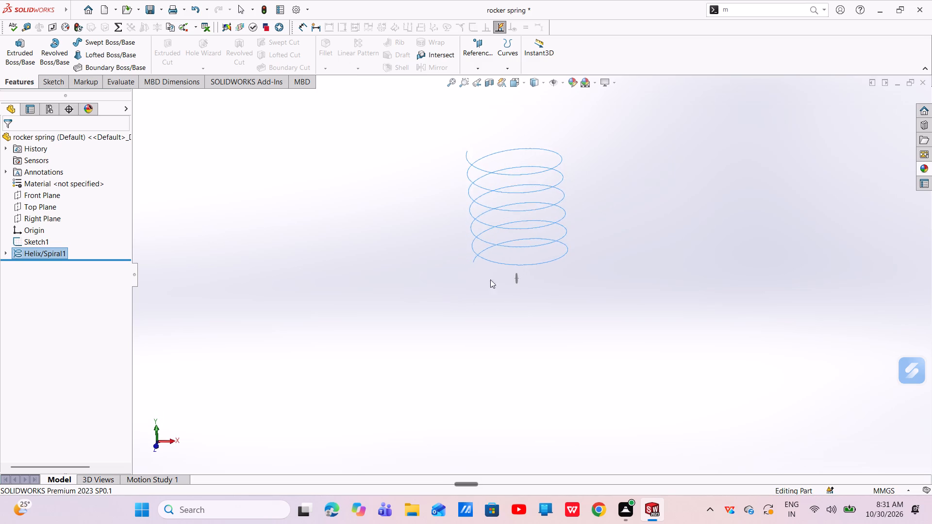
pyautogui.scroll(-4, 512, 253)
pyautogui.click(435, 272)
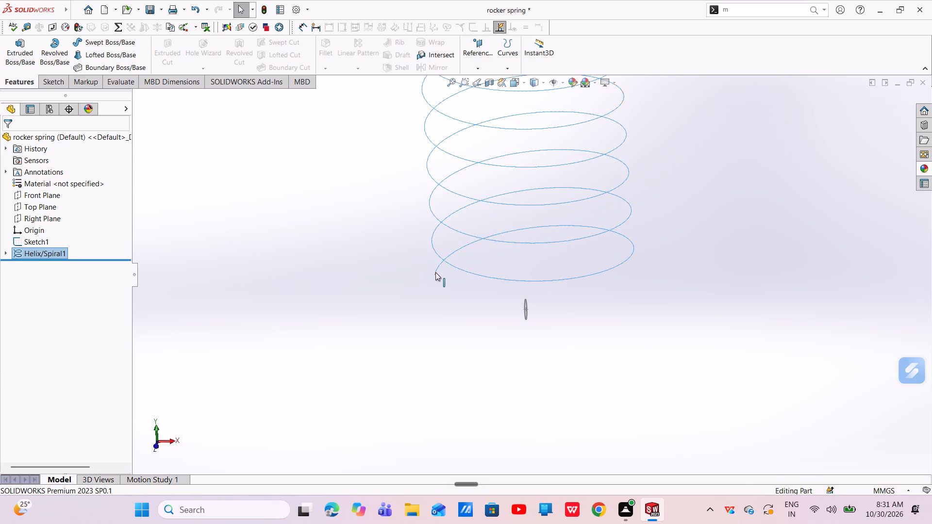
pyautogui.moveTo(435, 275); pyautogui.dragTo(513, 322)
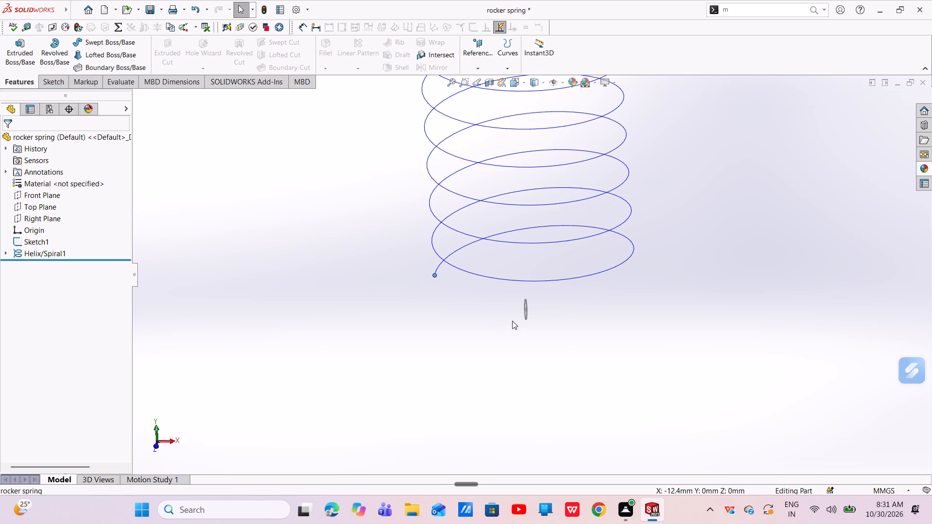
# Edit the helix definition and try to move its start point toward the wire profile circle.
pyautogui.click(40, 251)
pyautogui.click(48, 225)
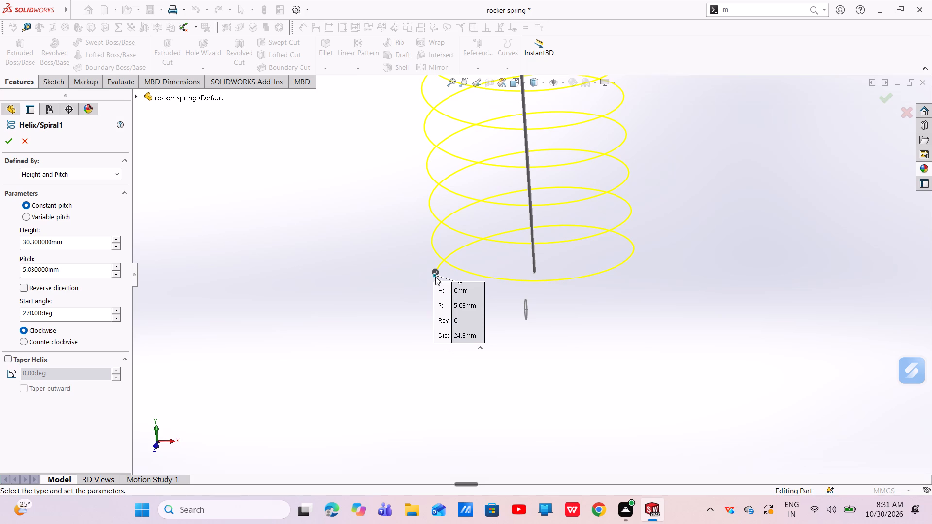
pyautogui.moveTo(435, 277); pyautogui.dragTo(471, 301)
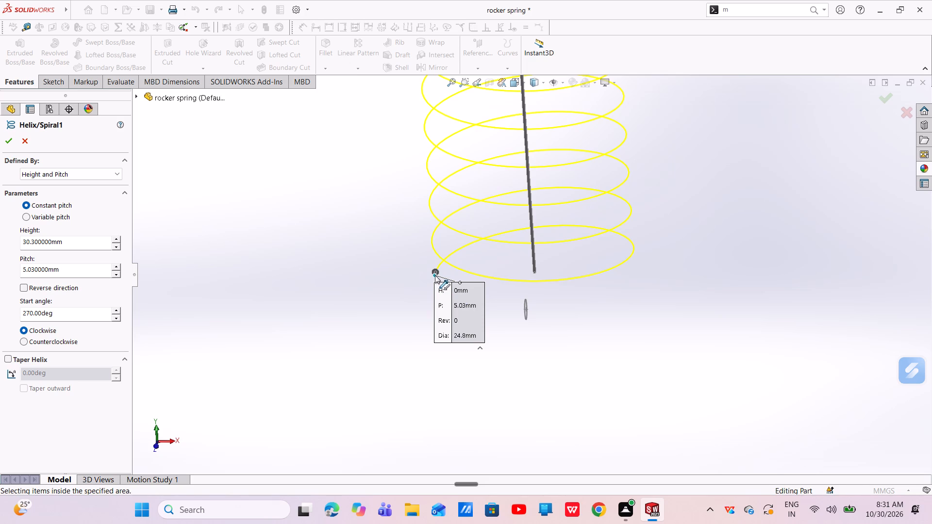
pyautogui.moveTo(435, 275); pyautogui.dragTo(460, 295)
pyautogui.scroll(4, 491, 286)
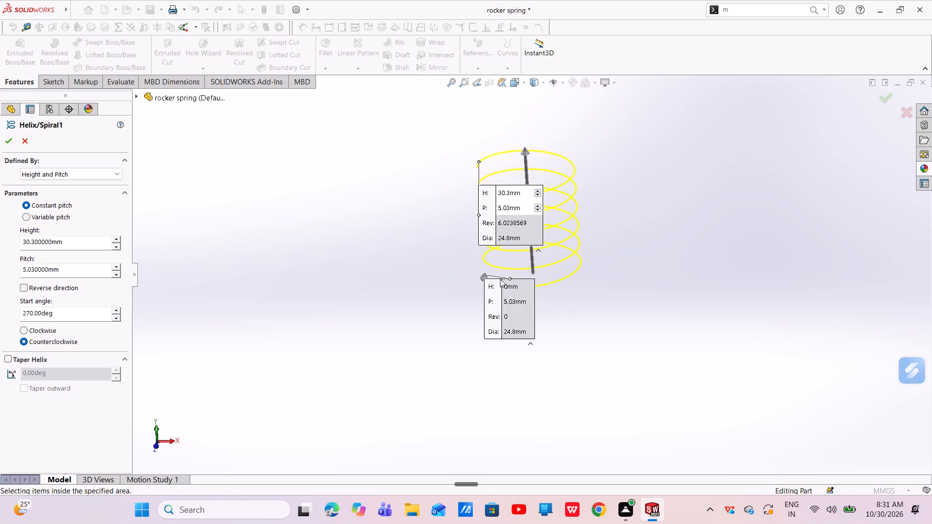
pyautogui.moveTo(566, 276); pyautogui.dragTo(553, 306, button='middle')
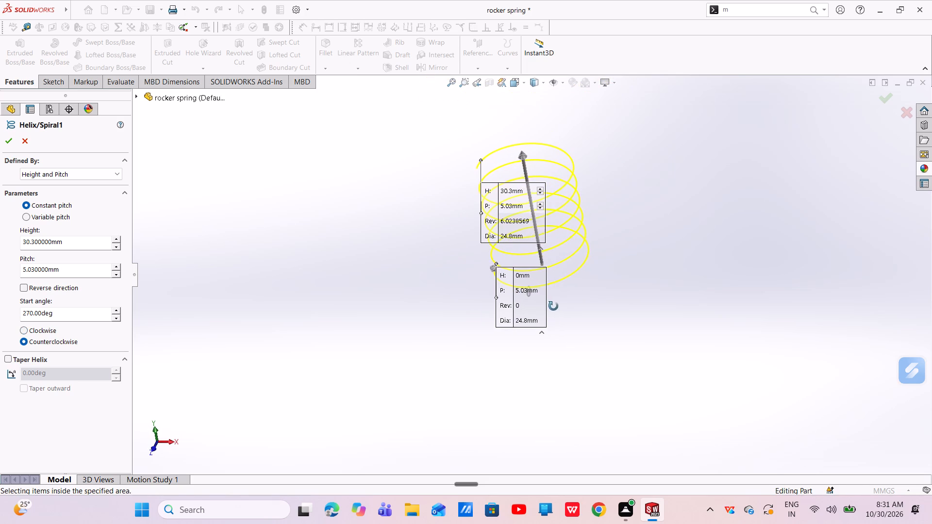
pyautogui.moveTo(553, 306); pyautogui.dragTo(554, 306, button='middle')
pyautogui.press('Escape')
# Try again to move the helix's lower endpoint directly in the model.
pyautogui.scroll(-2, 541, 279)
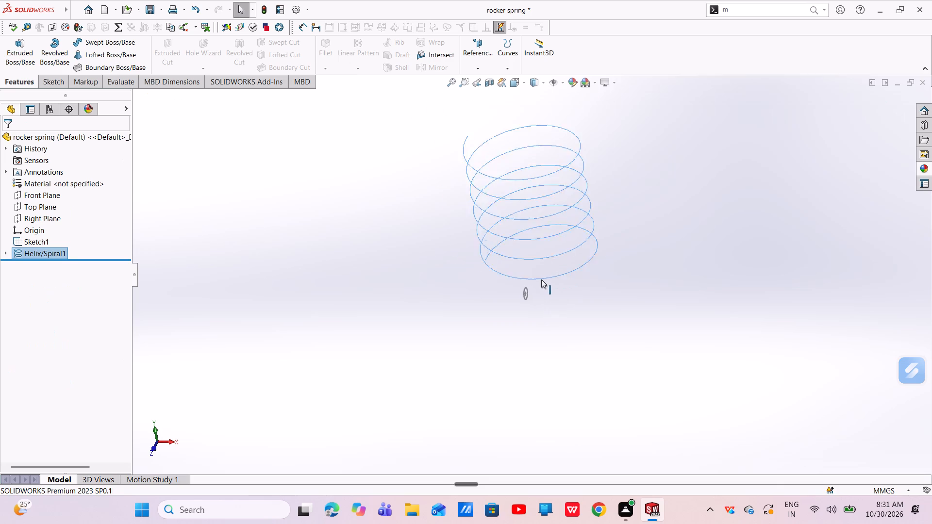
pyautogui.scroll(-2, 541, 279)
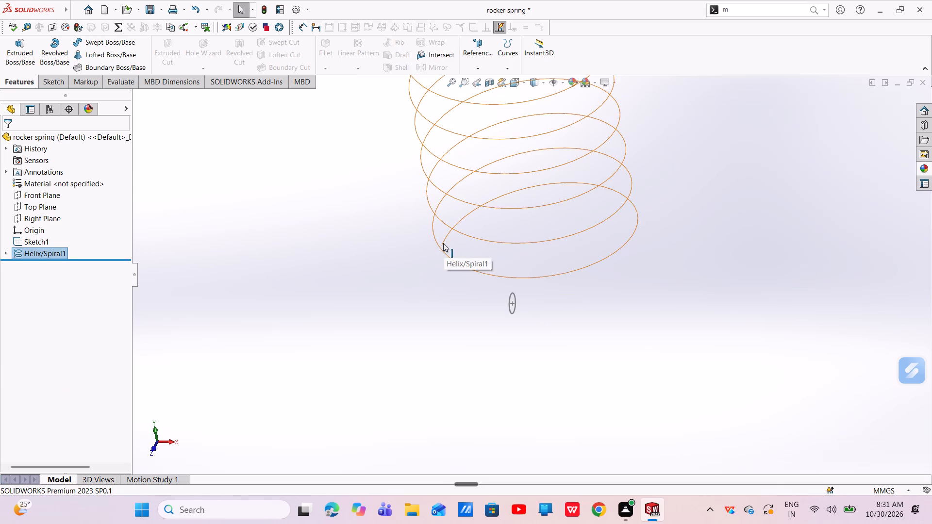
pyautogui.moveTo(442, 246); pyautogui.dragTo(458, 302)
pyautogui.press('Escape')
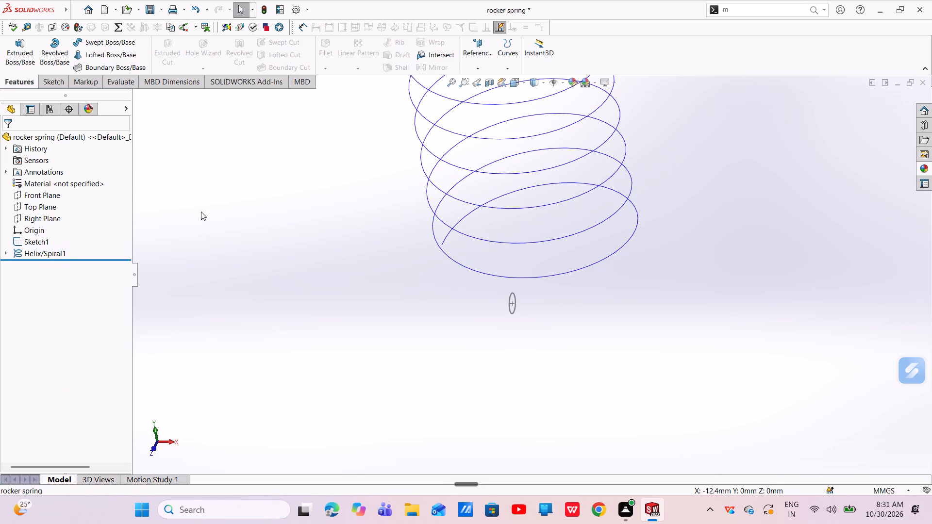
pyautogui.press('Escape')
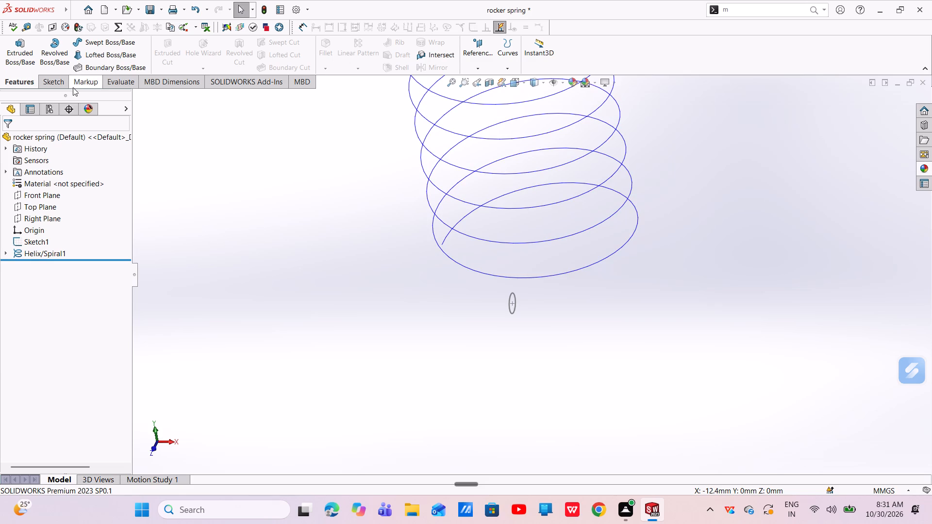
# Edit the helix definition and set its start angle to 0 degrees.
pyautogui.click(50, 255)
pyautogui.click(58, 231)
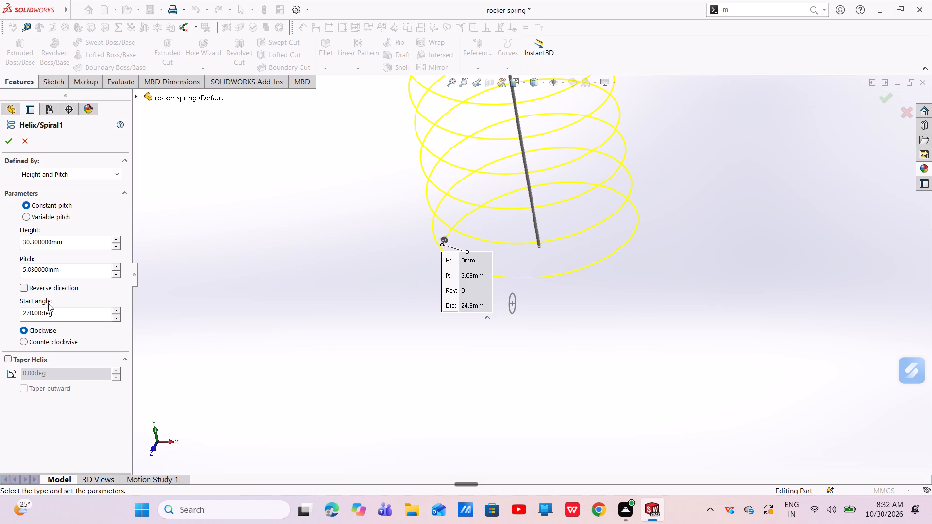
pyautogui.moveTo(61, 312); pyautogui.dragTo(12, 319)
pyautogui.press('BackSpace')
pyautogui.press('0')
pyautogui.press('Return')
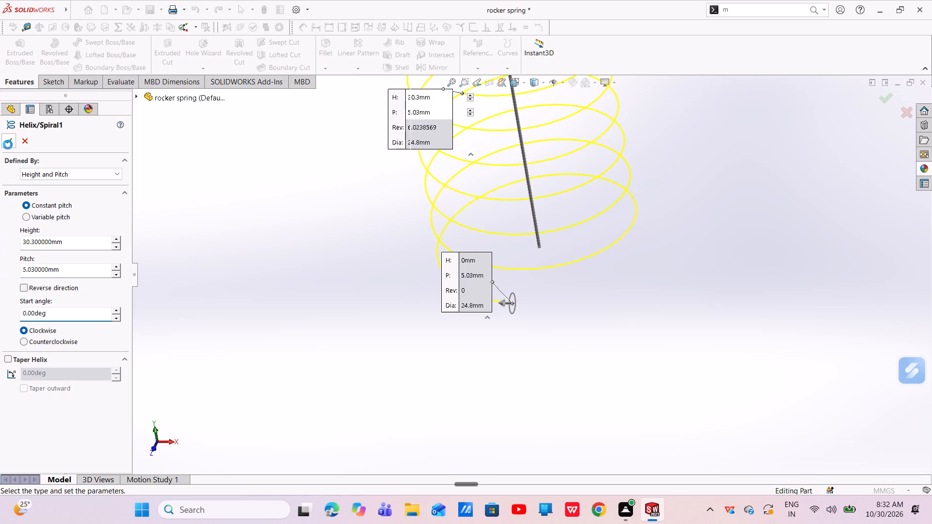
pyautogui.click(8, 145)
# Create a Swept Boss using the wire circle as the profile and the helix as the path.
pyautogui.scroll(5, 497, 233)
pyautogui.scroll(-5, 520, 221)
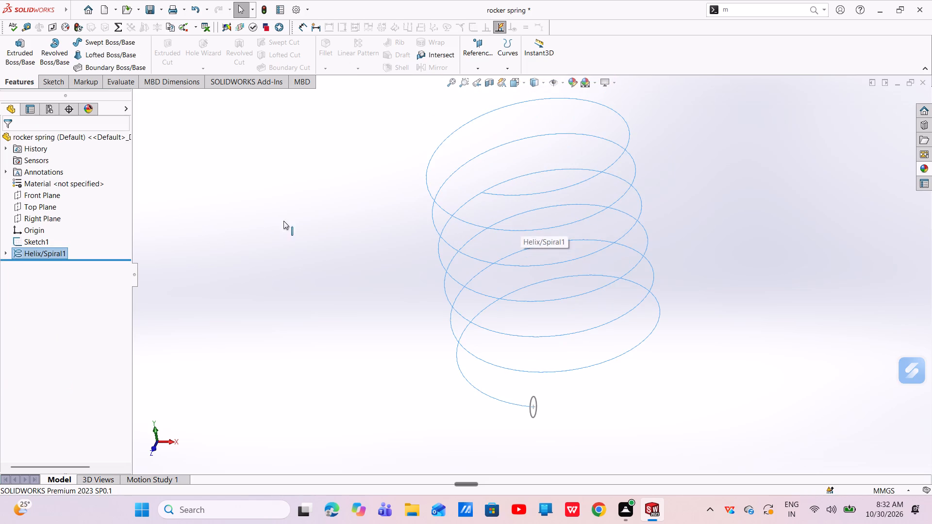
pyautogui.click(104, 39)
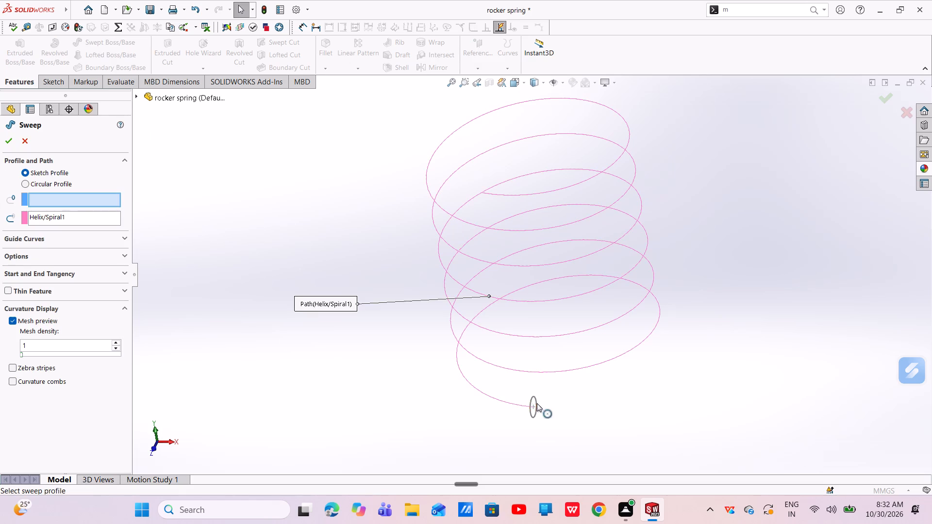
pyautogui.click(535, 396)
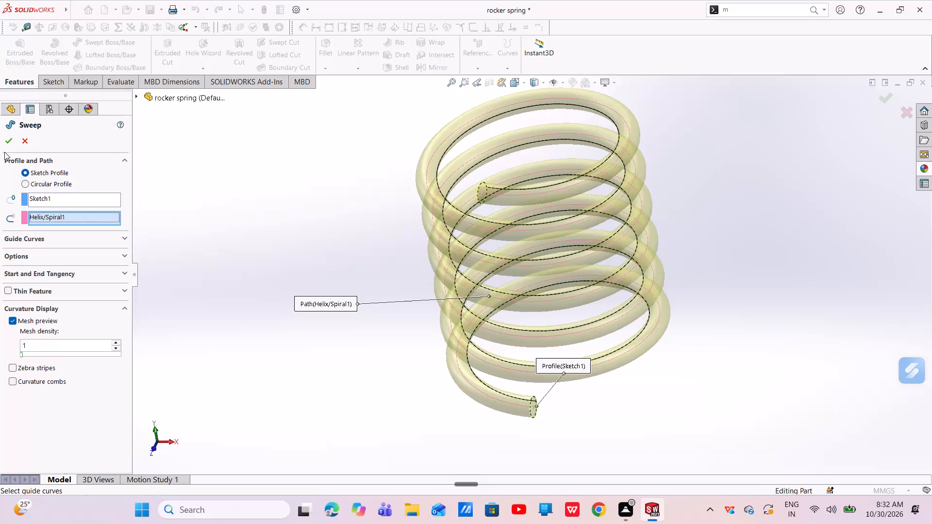
pyautogui.click(11, 139)
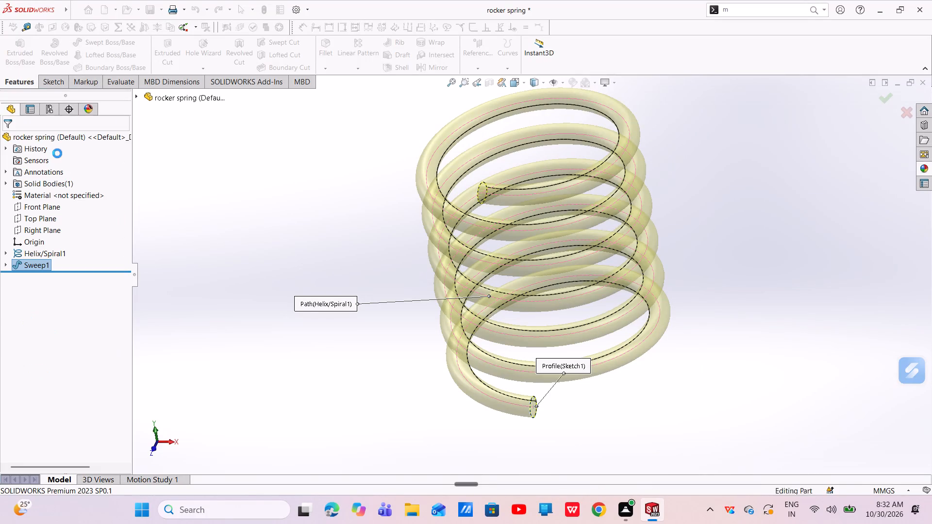
# Inspect the swept spring's coils and both wire ends from several angles.
pyautogui.scroll(3, 566, 512)
pyautogui.scroll(3, 500, 374)
pyautogui.moveTo(519, 296); pyautogui.dragTo(586, 237, button='middle')
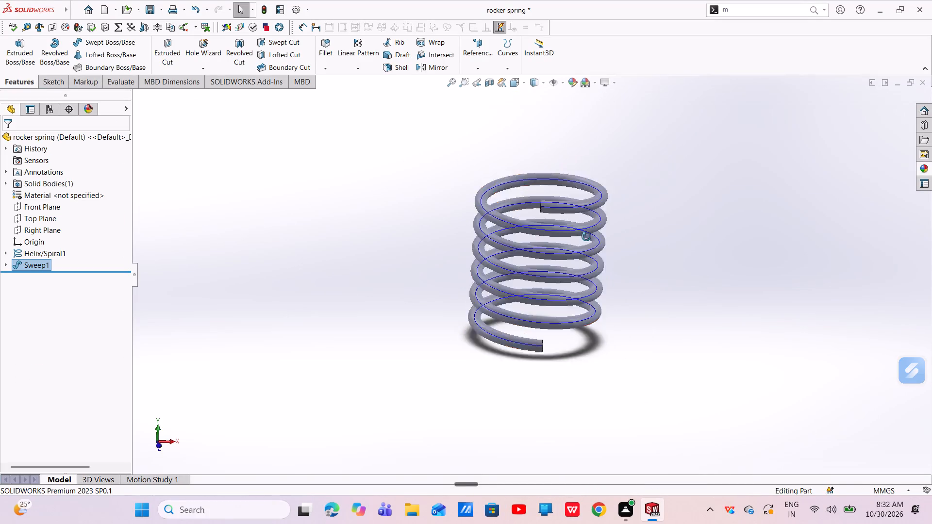
pyautogui.moveTo(586, 237); pyautogui.dragTo(637, 265, button='middle')
pyautogui.scroll(1, 638, 268)
pyautogui.scroll(-4, 536, 236)
pyautogui.moveTo(562, 288); pyautogui.dragTo(529, 295, button='middle')
pyautogui.scroll(4, 518, 332)
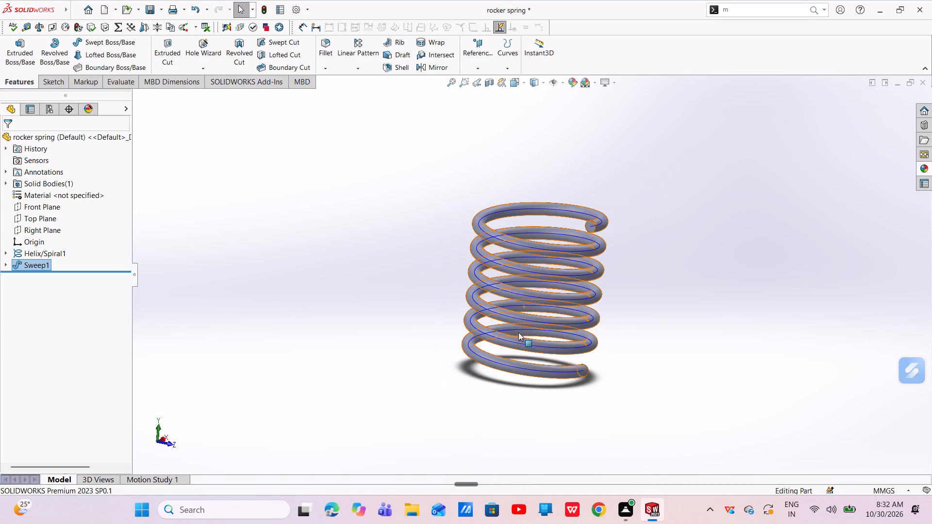
pyautogui.scroll(-1, 542, 346)
pyautogui.moveTo(539, 343); pyautogui.dragTo(485, 347, button='middle')
pyautogui.scroll(1, 485, 347)
pyautogui.scroll(-4, 609, 243)
pyautogui.scroll(3, 548, 312)
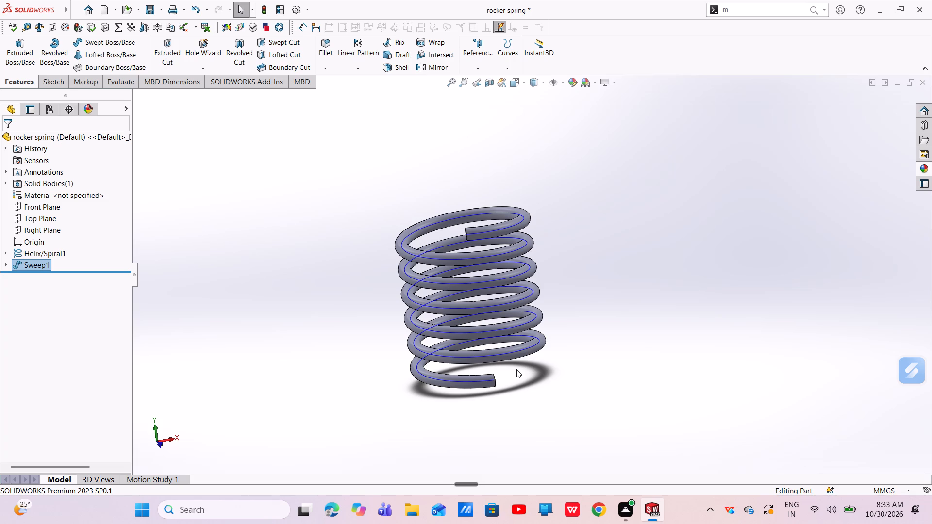
# Hide the helix curve.
pyautogui.click(57, 251)
pyautogui.rightClick(57, 251)
pyautogui.click(62, 236)
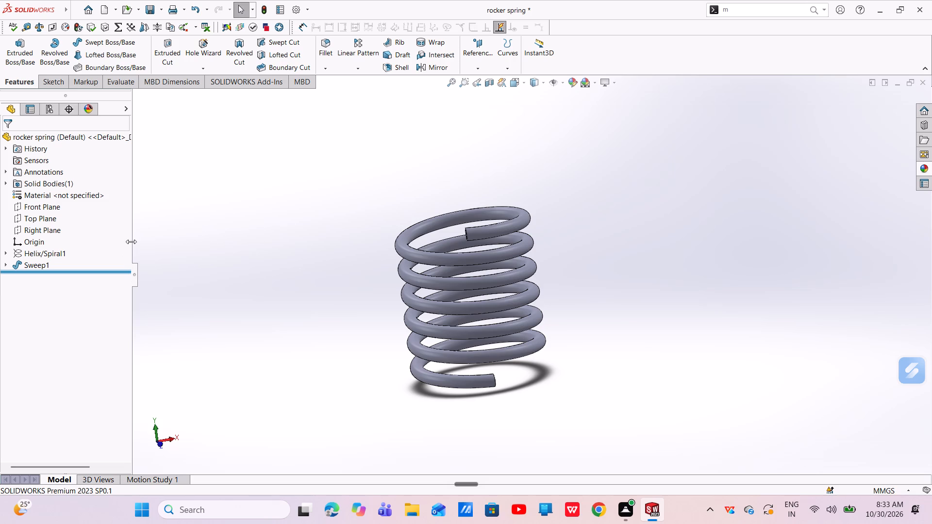
# Start a sketch on the flat end face at the top of the spring wire.
pyautogui.moveTo(388, 274); pyautogui.dragTo(445, 285, button='middle')
pyautogui.scroll(-6, 494, 242)
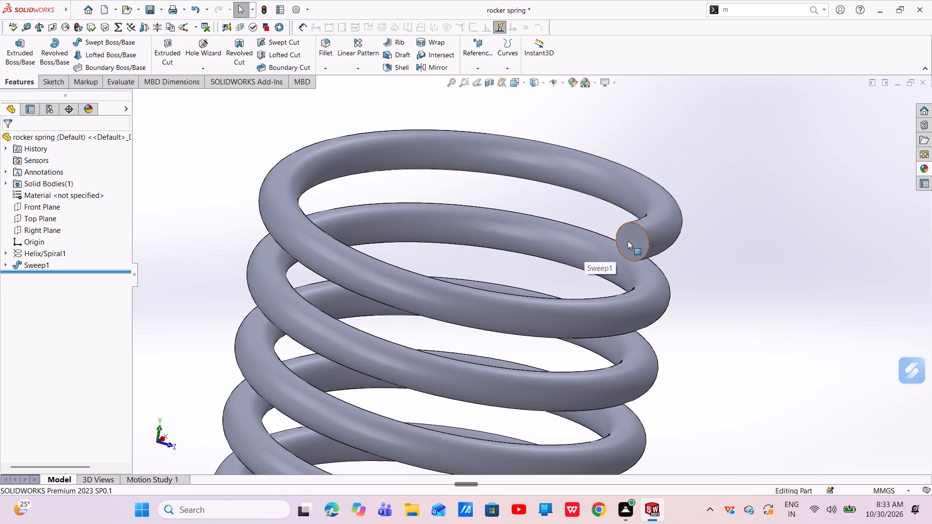
pyautogui.click(635, 240)
pyautogui.click(674, 215)
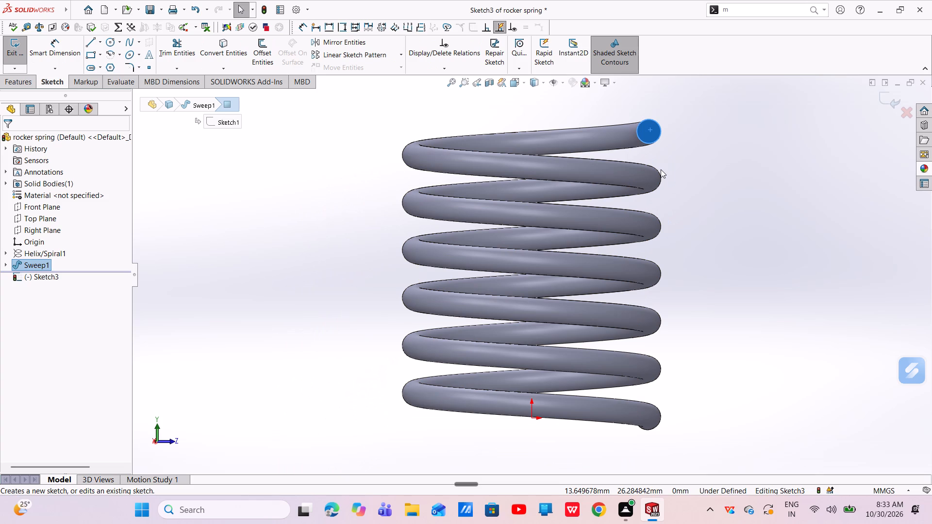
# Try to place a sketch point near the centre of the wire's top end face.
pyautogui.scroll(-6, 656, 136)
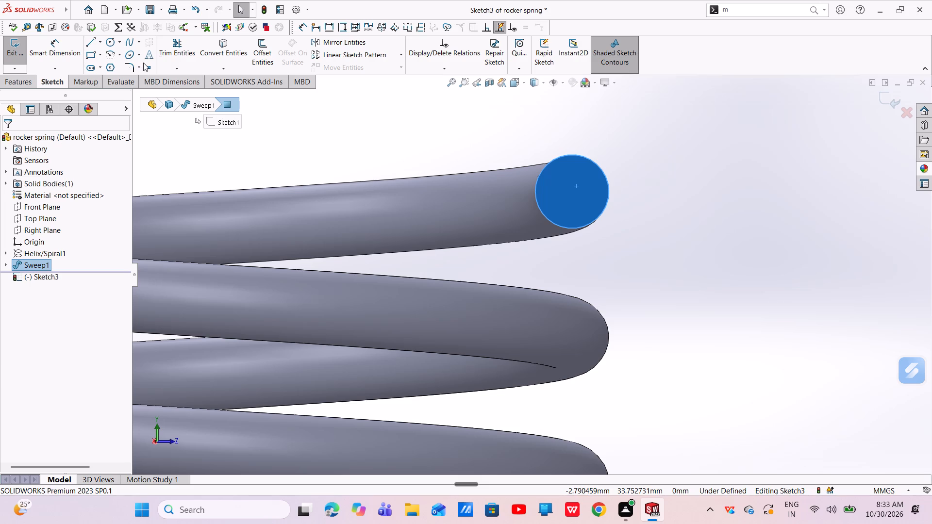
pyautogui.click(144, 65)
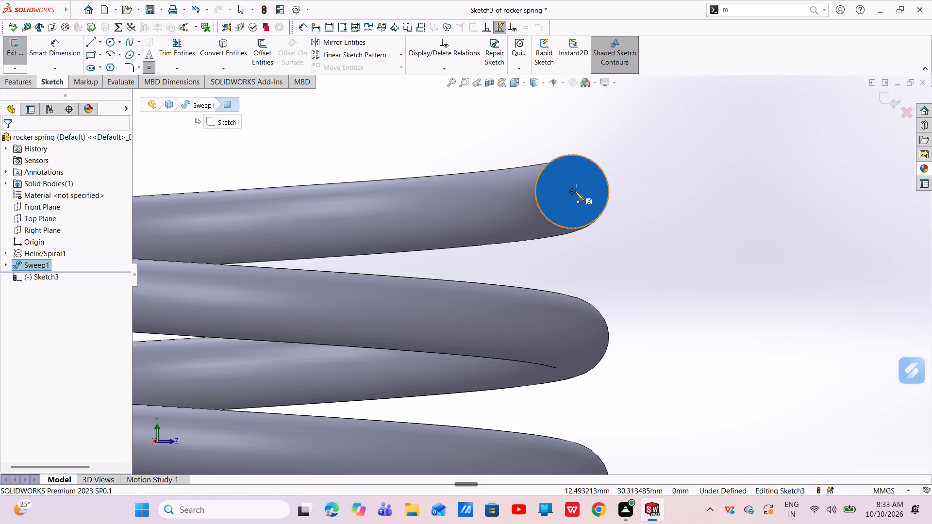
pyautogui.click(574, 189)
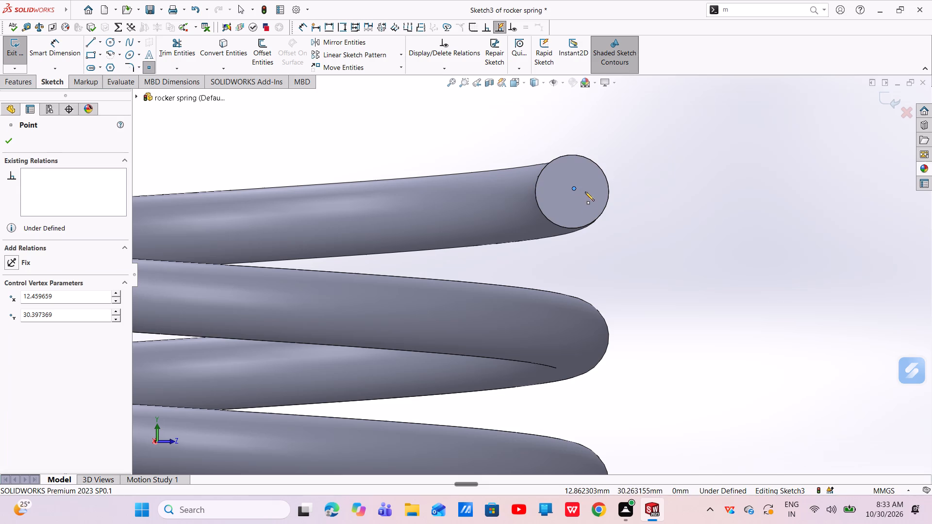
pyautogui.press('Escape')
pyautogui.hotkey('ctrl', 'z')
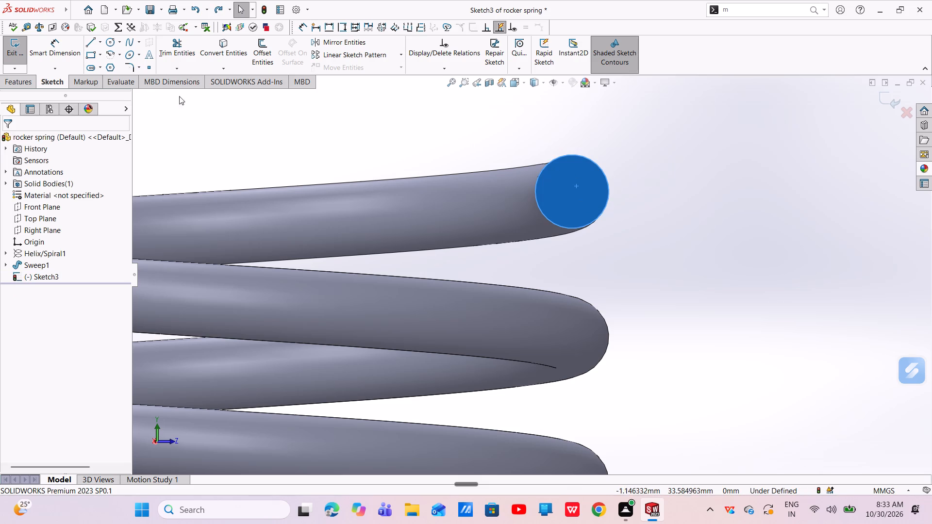
# Place a sketch point at the centre of the wire's top end face.
pyautogui.click(149, 67)
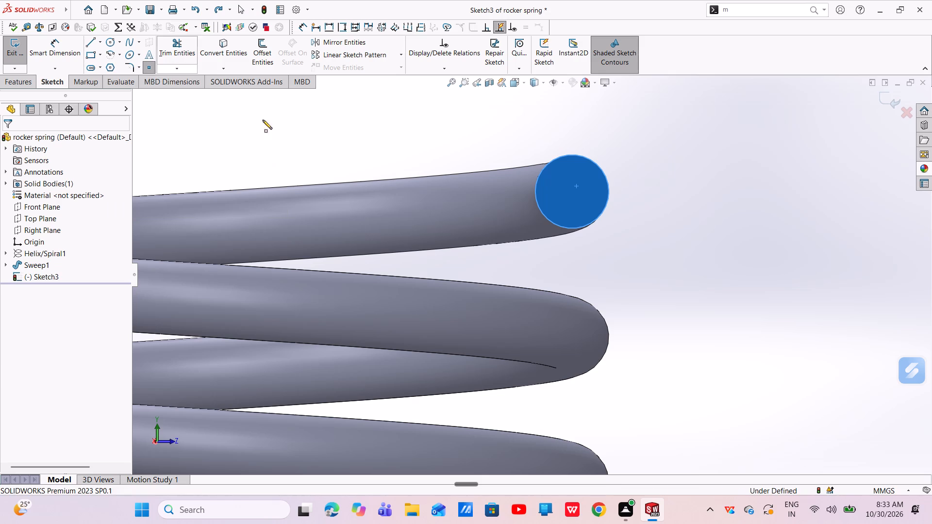
pyautogui.click(572, 191)
pyautogui.rightClick(572, 191)
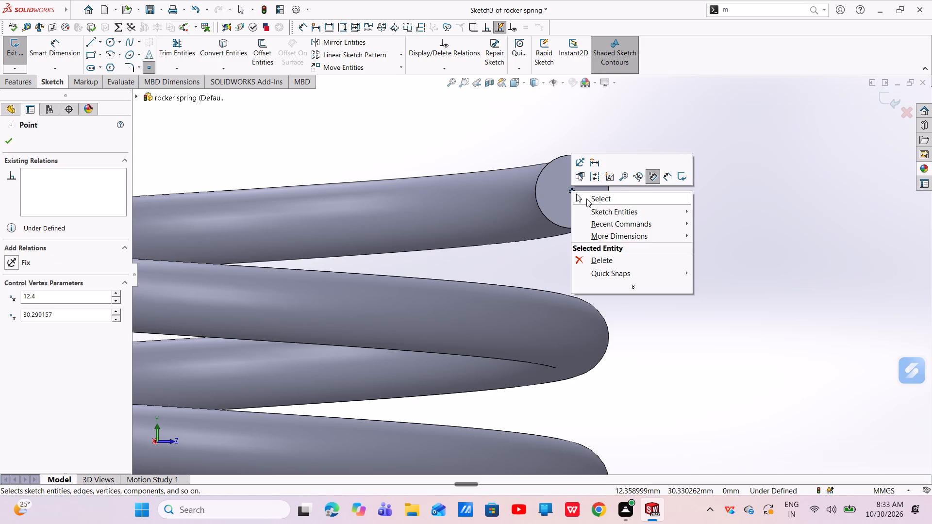
pyautogui.click(586, 198)
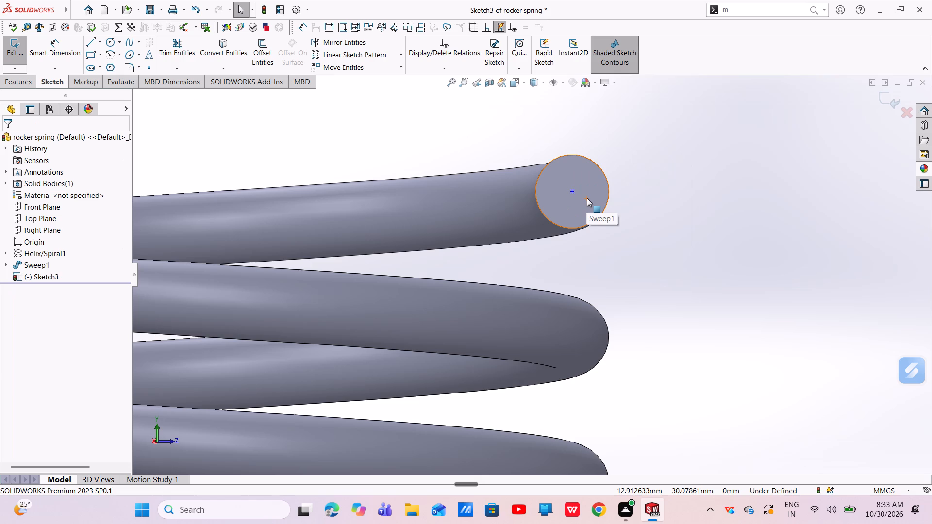
# Make the point concentric with the circular edge of the wire's end face and exit the sketch.
pyautogui.scroll(-3, 610, 202)
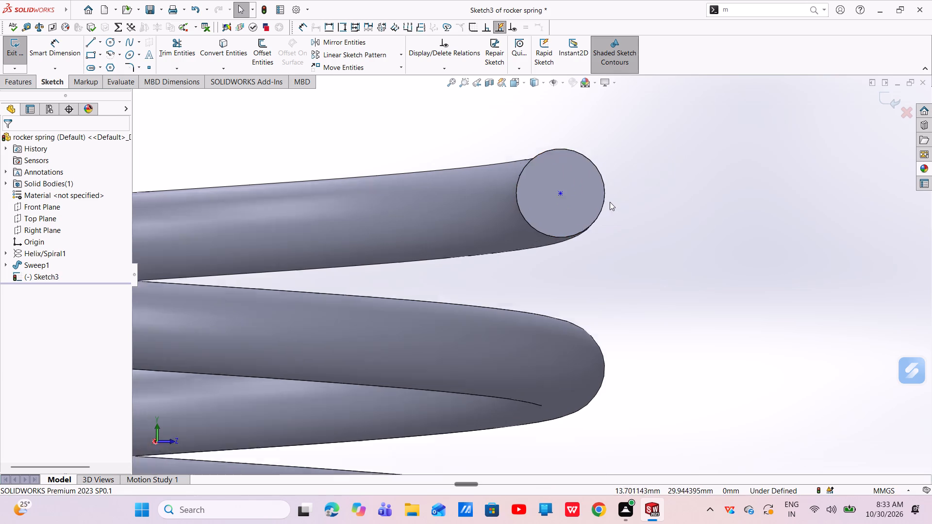
pyautogui.scroll(-2, 610, 202)
pyautogui.click(483, 203)
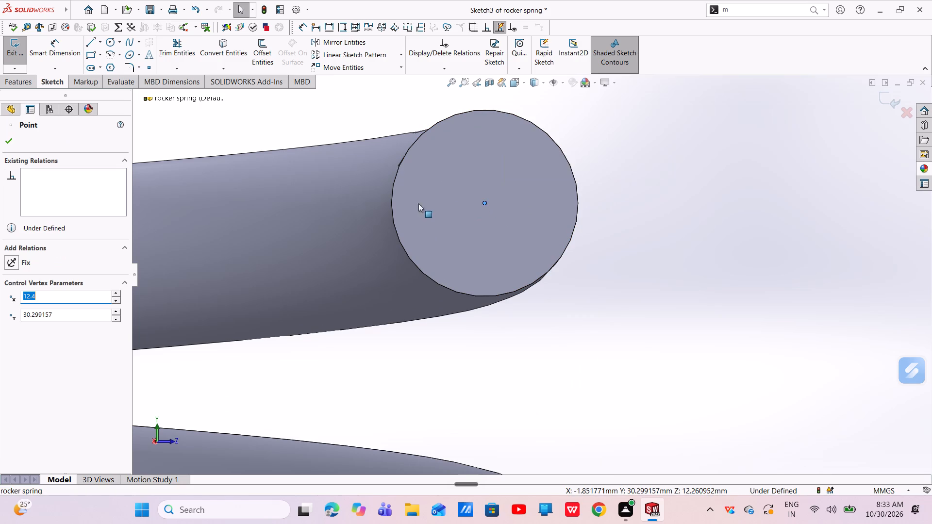
pyautogui.keyDown('ctrl'); pyautogui.click(393, 190); pyautogui.keyUp('ctrl')
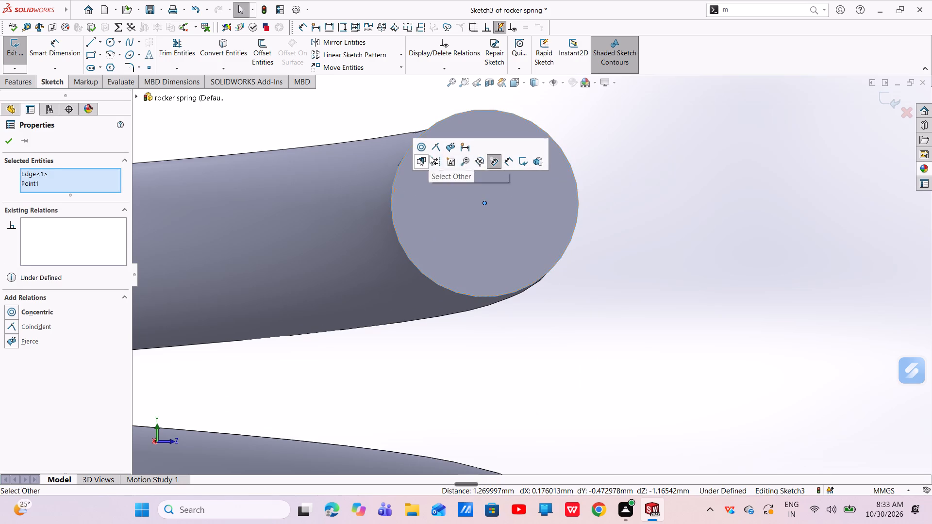
pyautogui.click(424, 150)
pyautogui.tripleClick(423, 147)
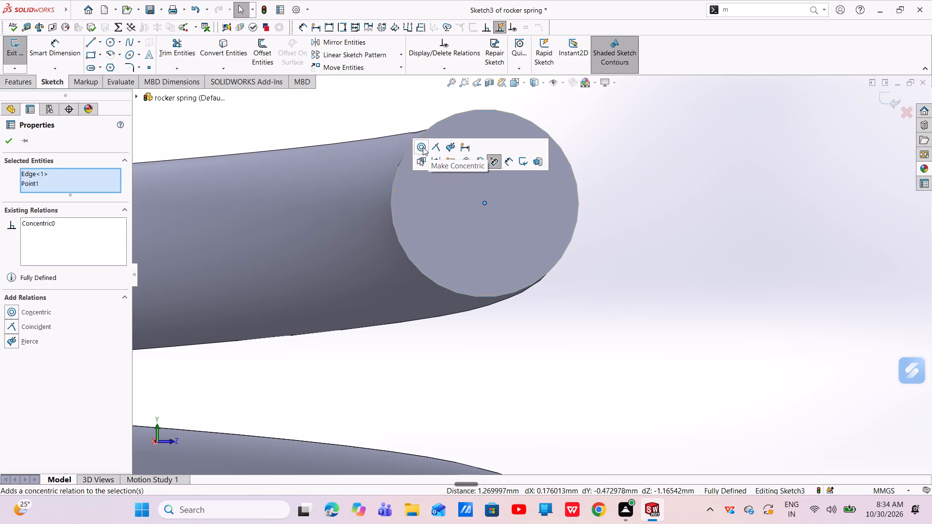
pyautogui.tripleClick(423, 147)
pyautogui.click(422, 147)
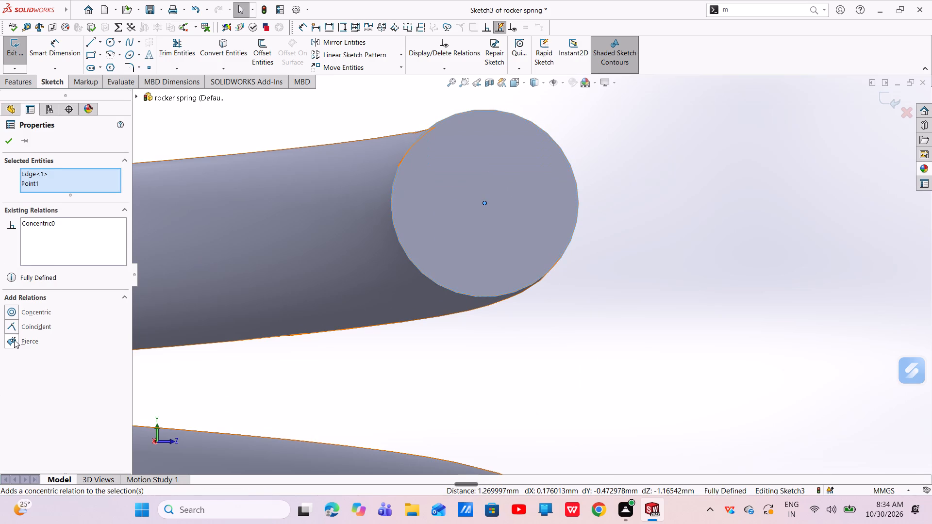
pyautogui.click(12, 311)
pyautogui.press('Escape')
pyautogui.scroll(1, 345, 344)
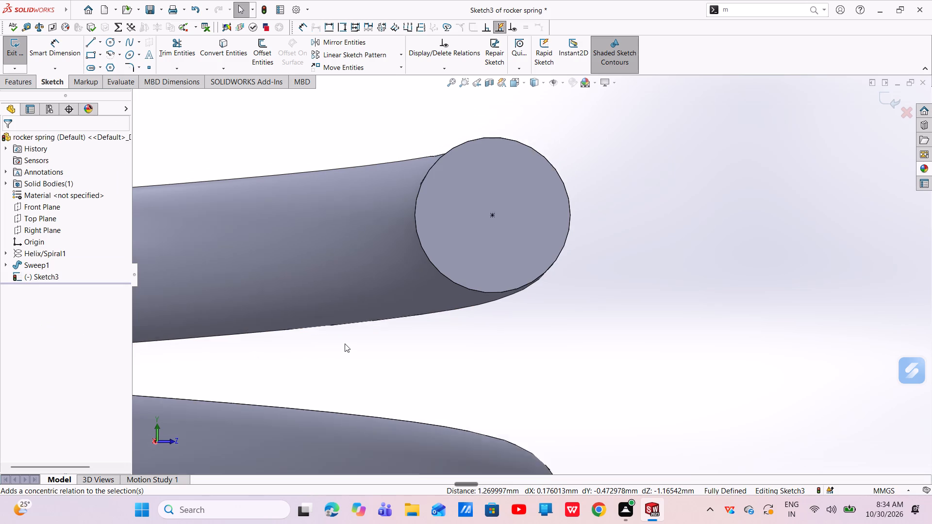
pyautogui.scroll(1, 345, 344)
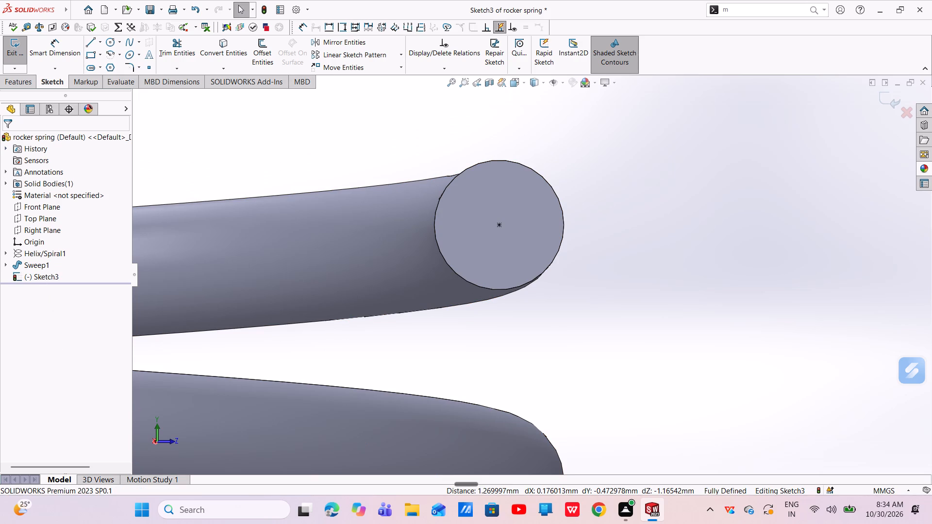
pyautogui.click(13, 82)
pyautogui.click(885, 98)
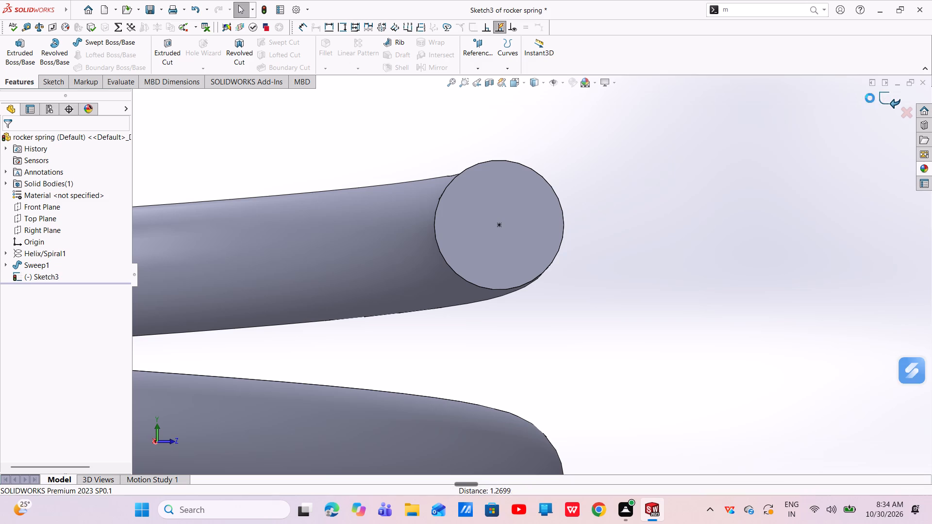
# Create a reference plane parallel to the Top Plane and coincident with the sketch point on the wire's top end face.
pyautogui.click(483, 67)
pyautogui.click(484, 80)
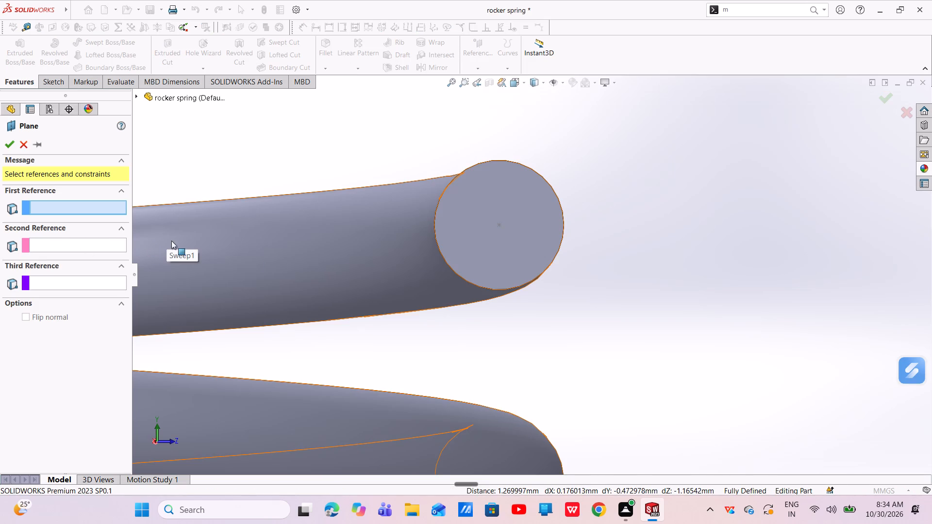
pyautogui.click(150, 100)
pyautogui.click(178, 181)
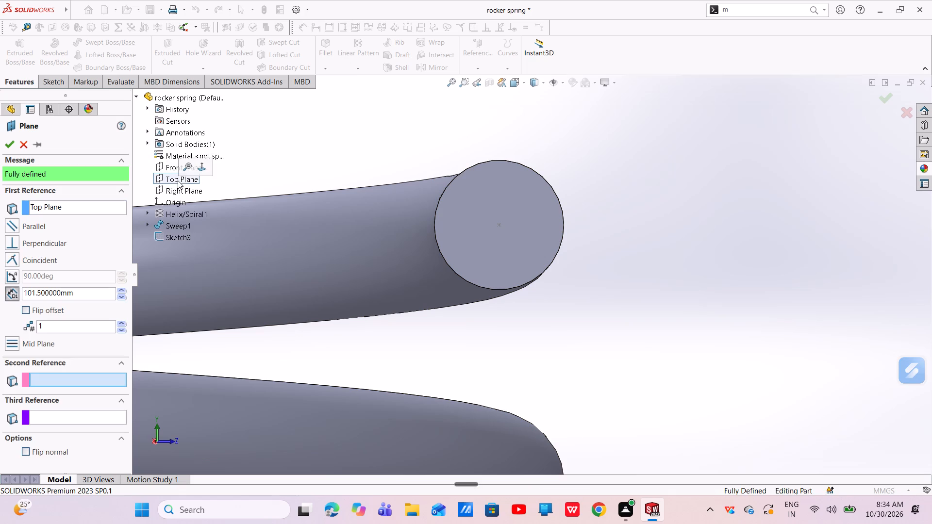
pyautogui.click(499, 226)
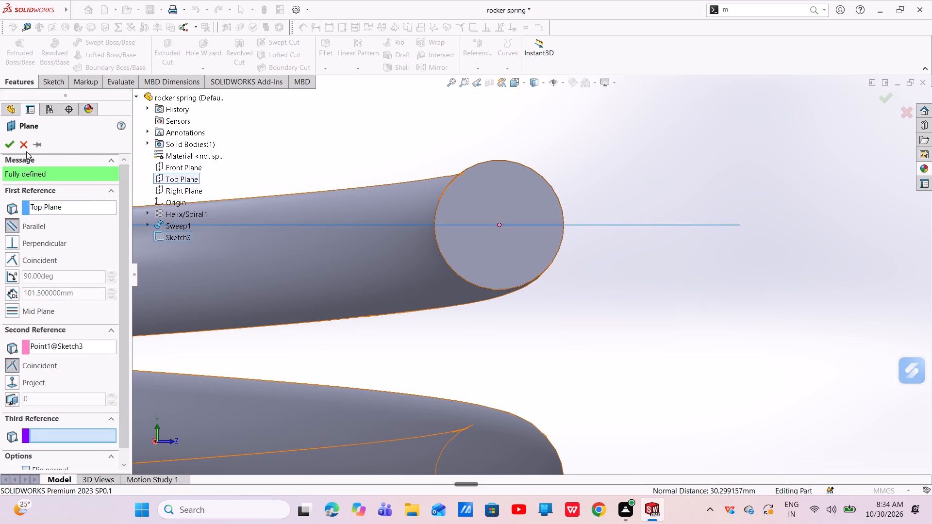
pyautogui.click(11, 150)
# Start a sketch on the Top Plane and draw two circles centred on the origin, about 12.95 mm and 31.25 mm in diameter.
pyautogui.scroll(4, 311, 234)
pyautogui.moveTo(341, 270); pyautogui.dragTo(333, 369, button='middle')
pyautogui.scroll(6, 323, 350)
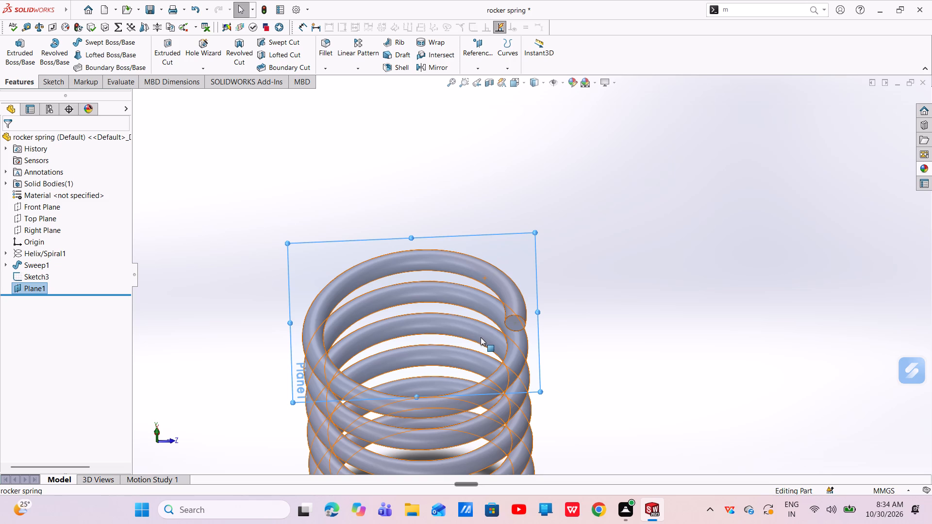
pyautogui.click(32, 214)
pyautogui.click(37, 202)
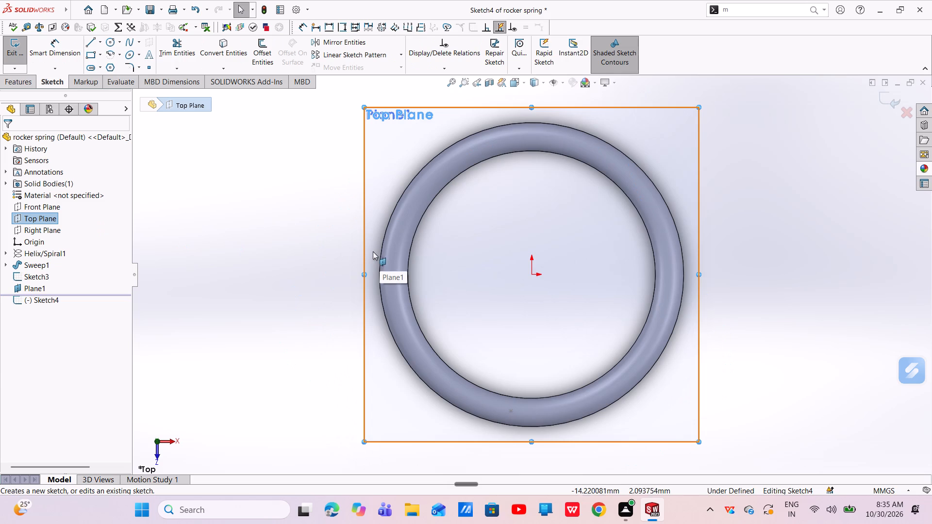
pyautogui.rightClick(48, 219)
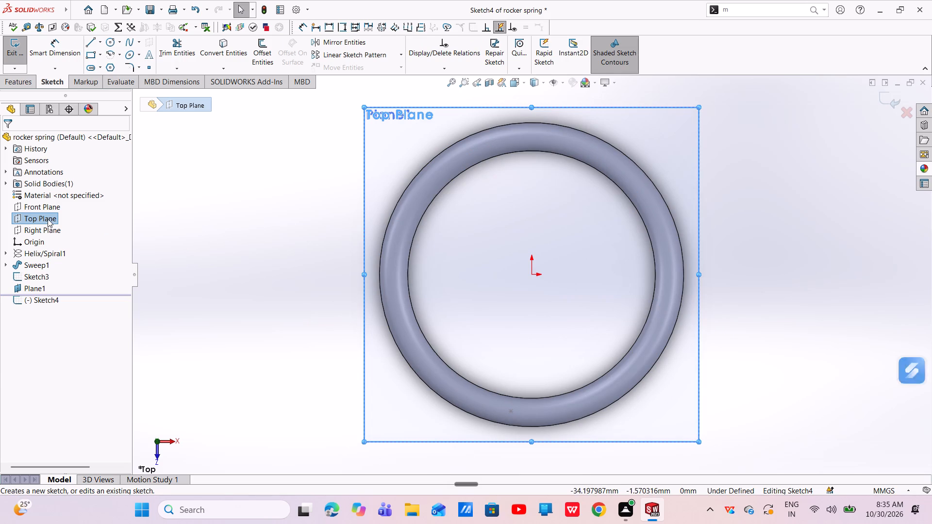
pyautogui.click(101, 202)
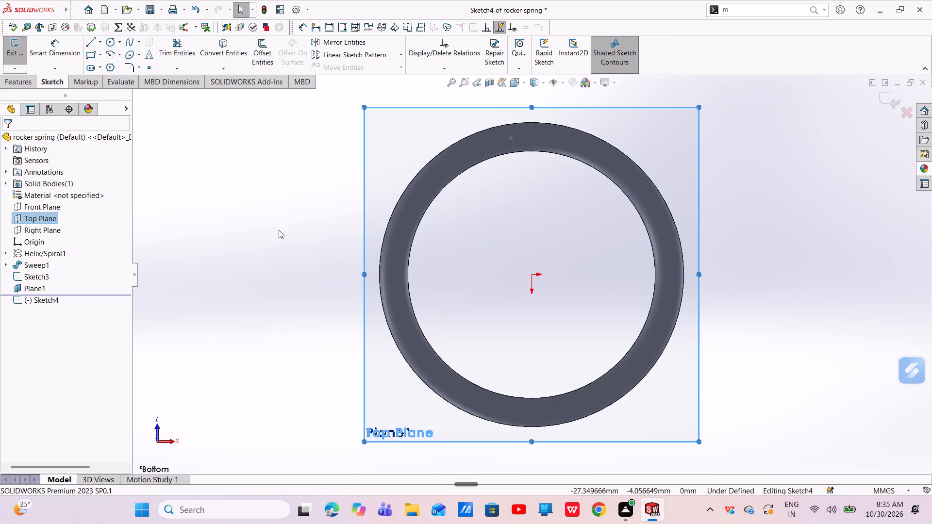
pyautogui.click(107, 43)
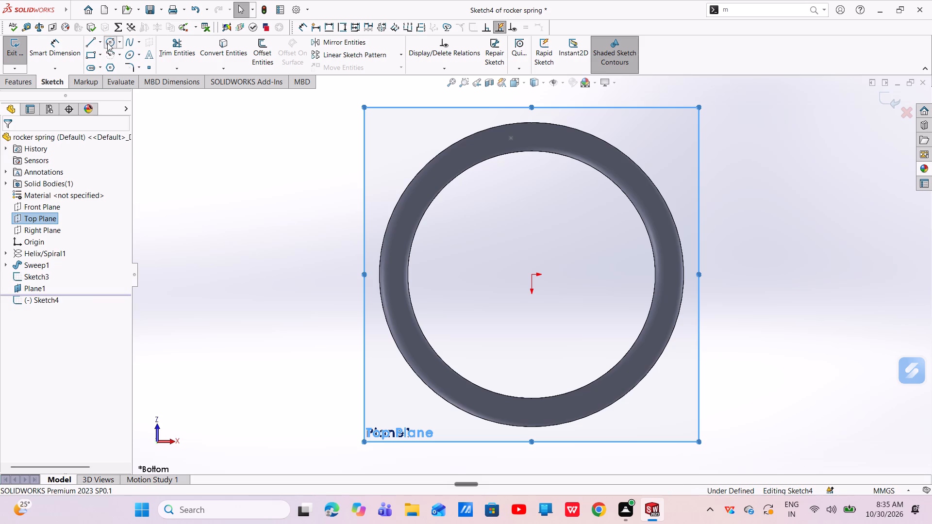
pyautogui.click(530, 275)
pyautogui.click(592, 313)
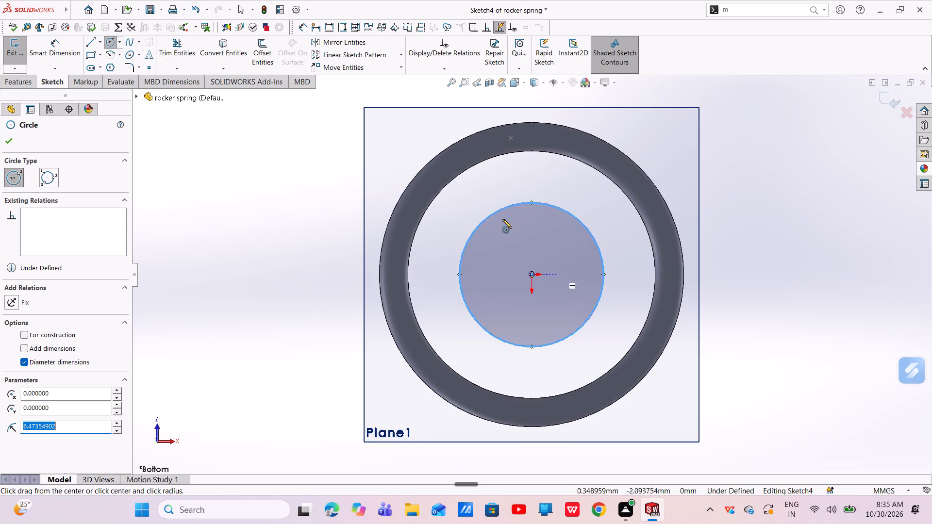
pyautogui.moveTo(531, 275); pyautogui.dragTo(686, 355)
pyautogui.rightClick(686, 354)
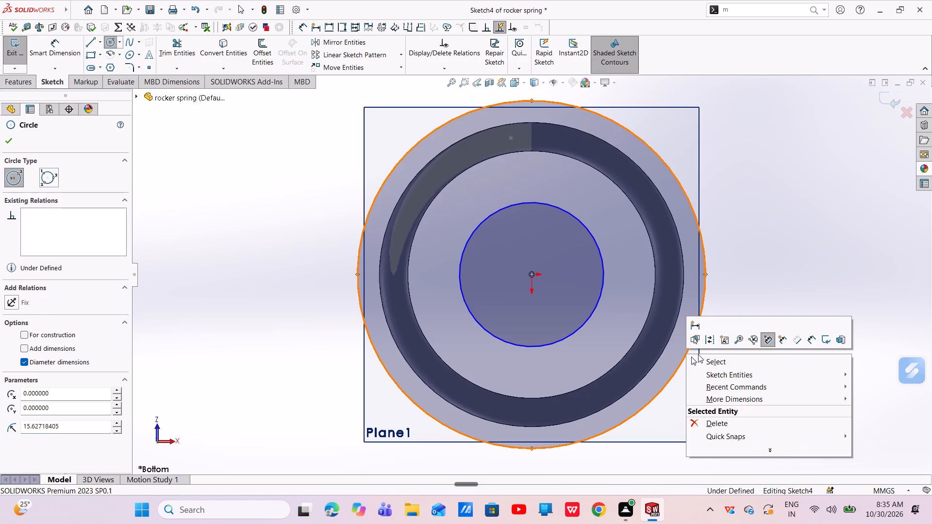
pyautogui.click(699, 360)
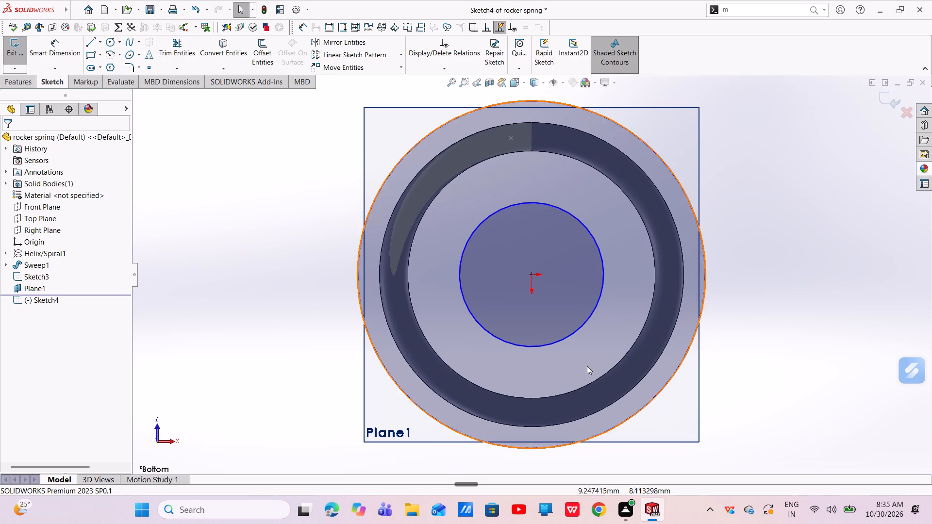
# Dimension the inner circle's diameter as 12.7 mm.
pyautogui.click(57, 47)
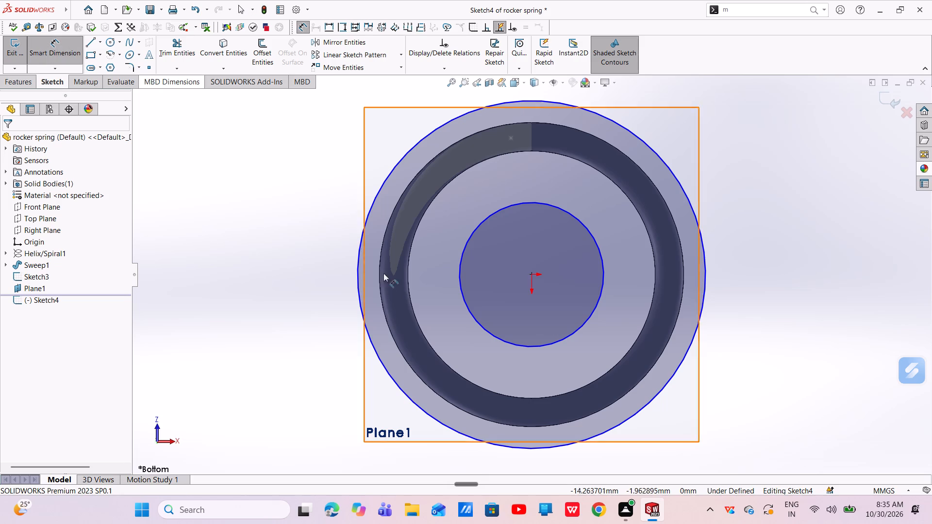
pyautogui.click(463, 302)
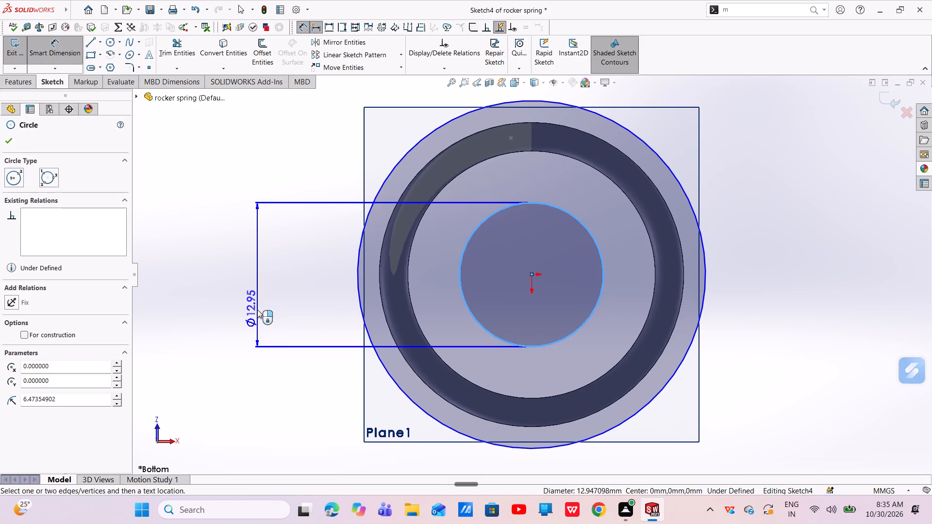
pyautogui.click(257, 310)
pyautogui.press('BackSpace')
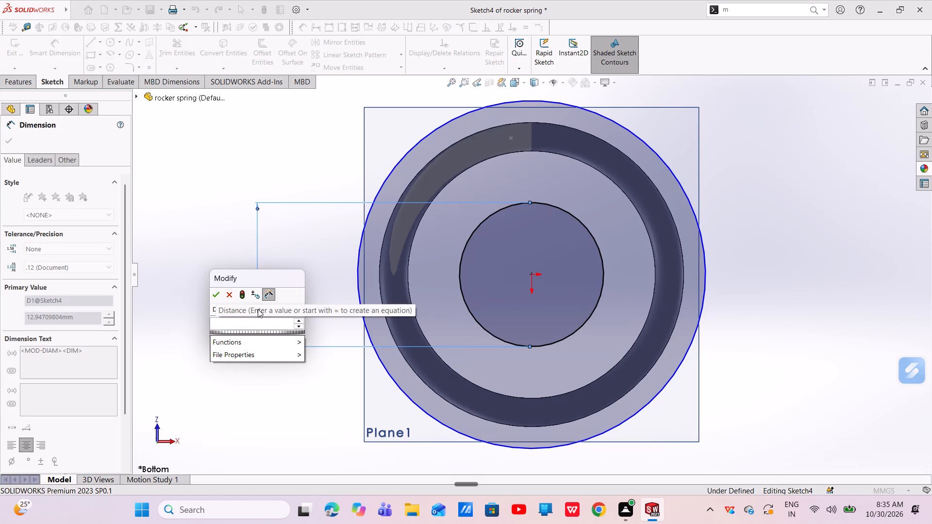
pyautogui.press('1')
pyautogui.press('2')
pyautogui.press('.')
pyautogui.press('7')
pyautogui.press('Return')
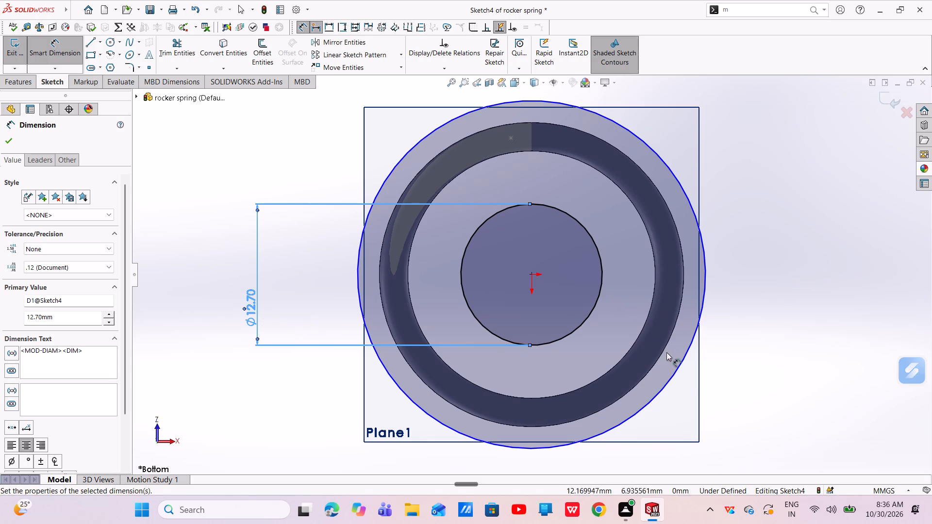
# Dimension the outer circle's diameter as 29.64 mm.
pyautogui.click(674, 375)
pyautogui.click(761, 290)
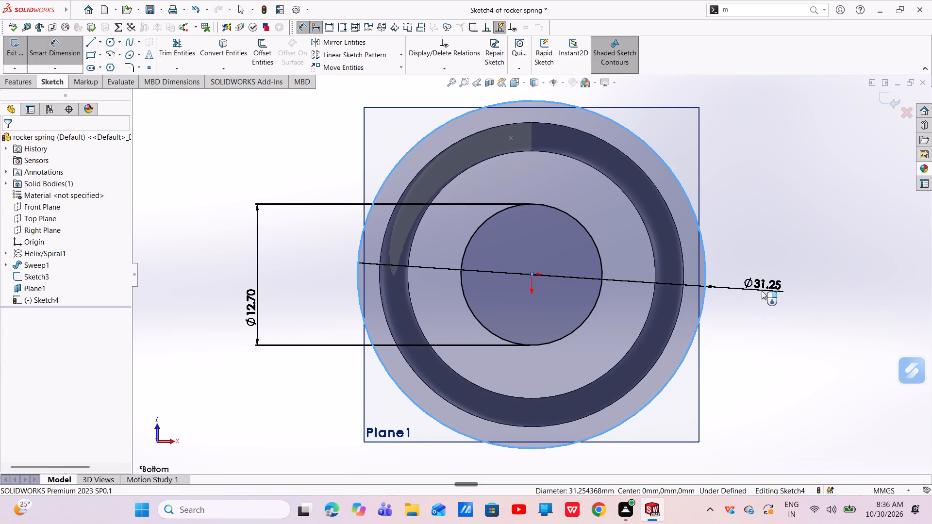
pyautogui.press('BackSpace')
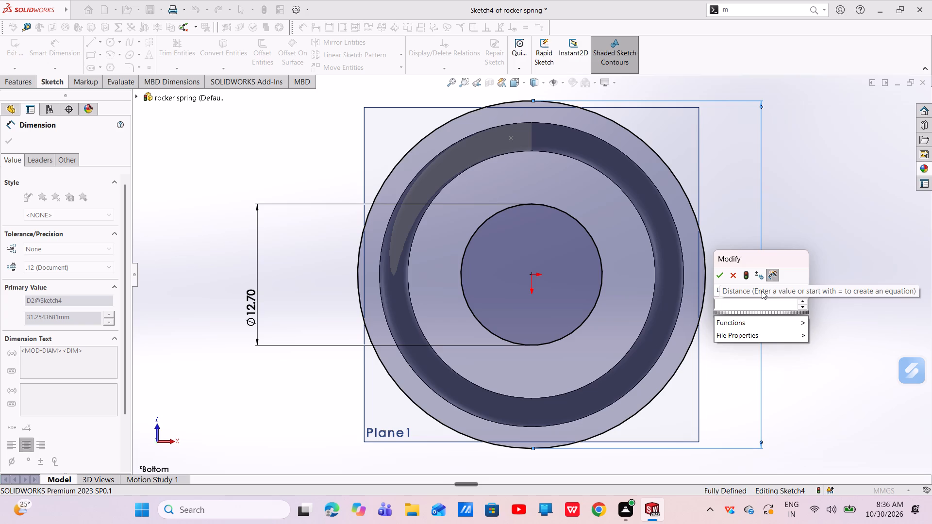
pyautogui.write('29.')
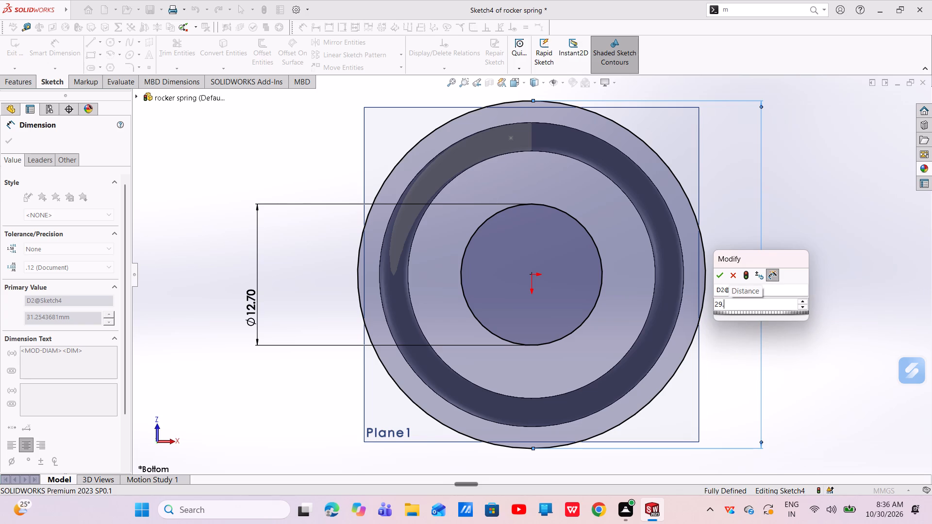
pyautogui.write('64')
pyautogui.press('Return')
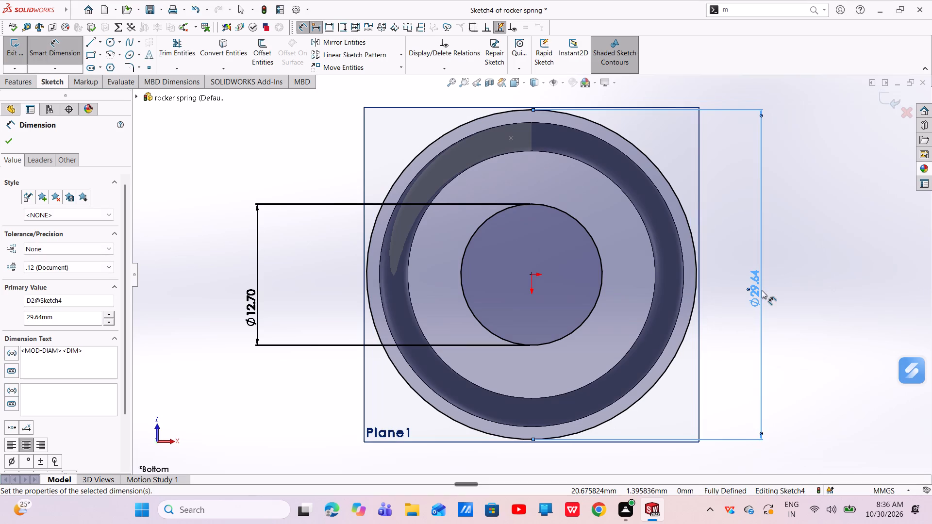
pyautogui.click(8, 143)
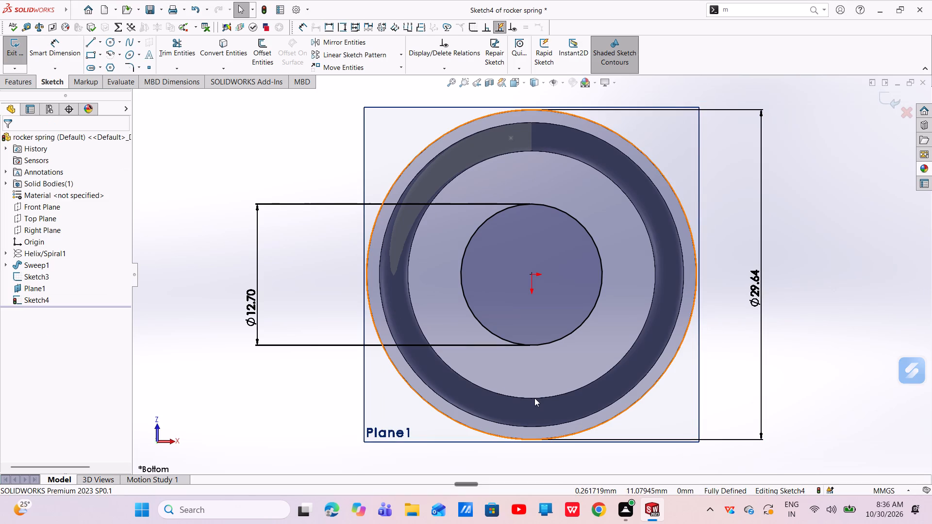
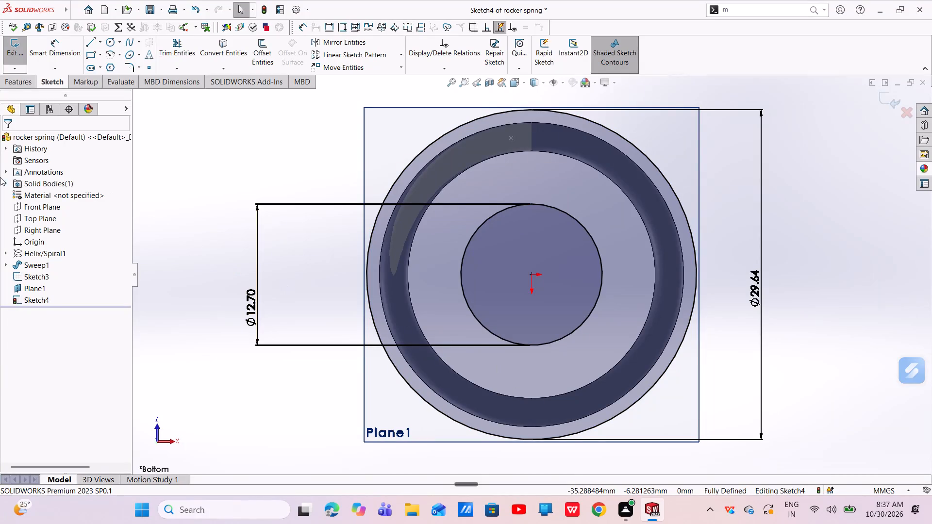
# Extrude the two-circle sketch at the spring's base as a ring with a blind depth of 1.5 mm, merged with the coil.
pyautogui.click(19, 80)
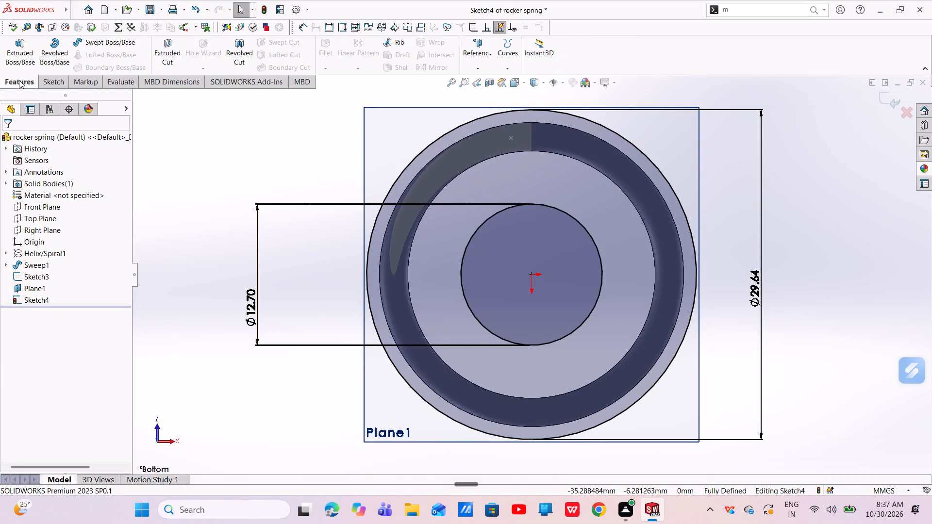
pyautogui.click(20, 67)
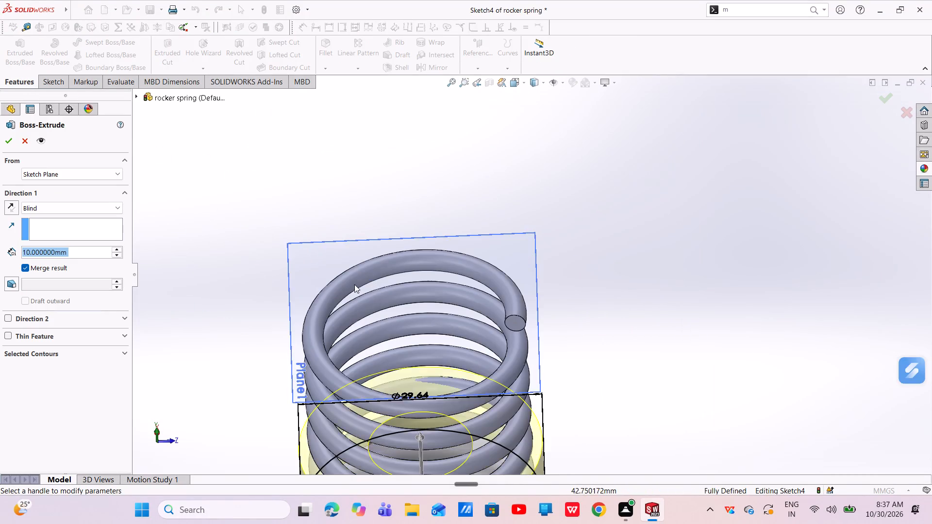
pyautogui.scroll(5, 355, 284)
pyautogui.moveTo(564, 441); pyautogui.dragTo(464, 324, button='middle')
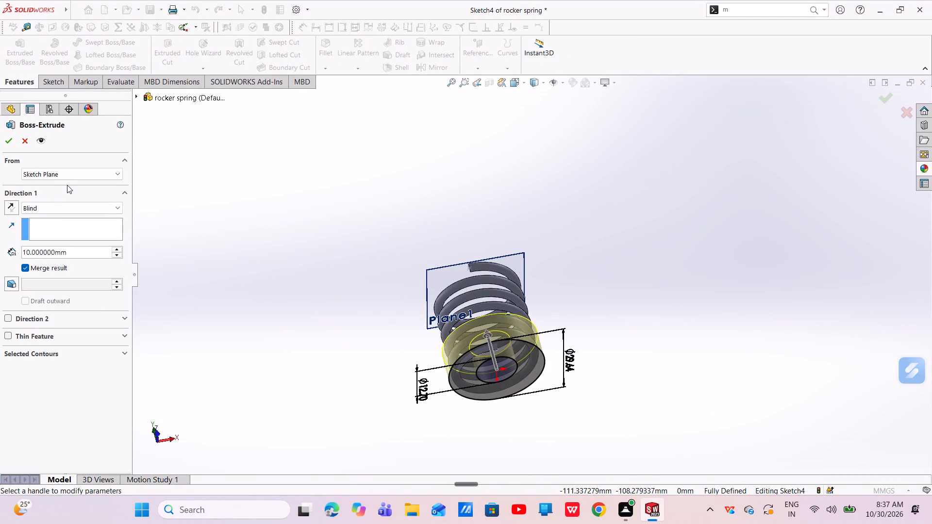
pyautogui.moveTo(81, 245); pyautogui.dragTo(0, 252)
pyautogui.moveTo(72, 252); pyautogui.dragTo(0, 260)
pyautogui.press('BackSpace')
pyautogui.write('1.5')
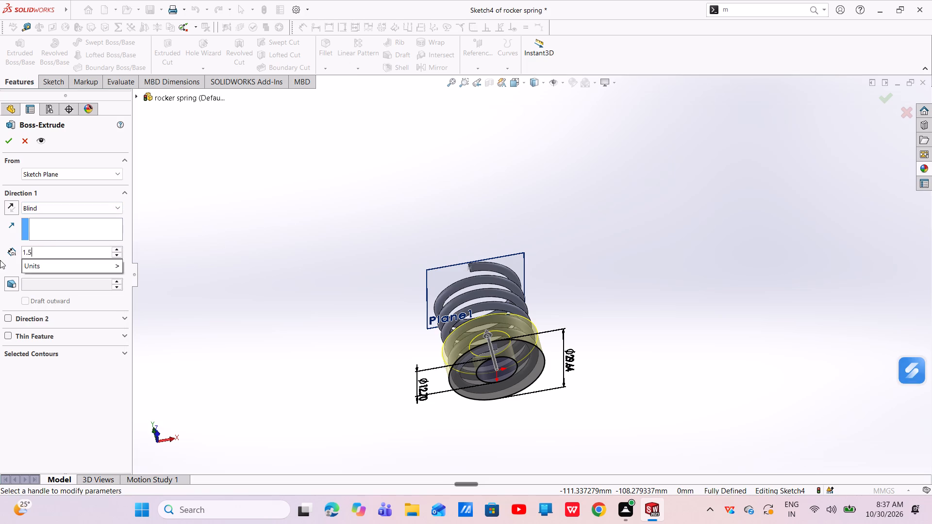
pyautogui.press('Return')
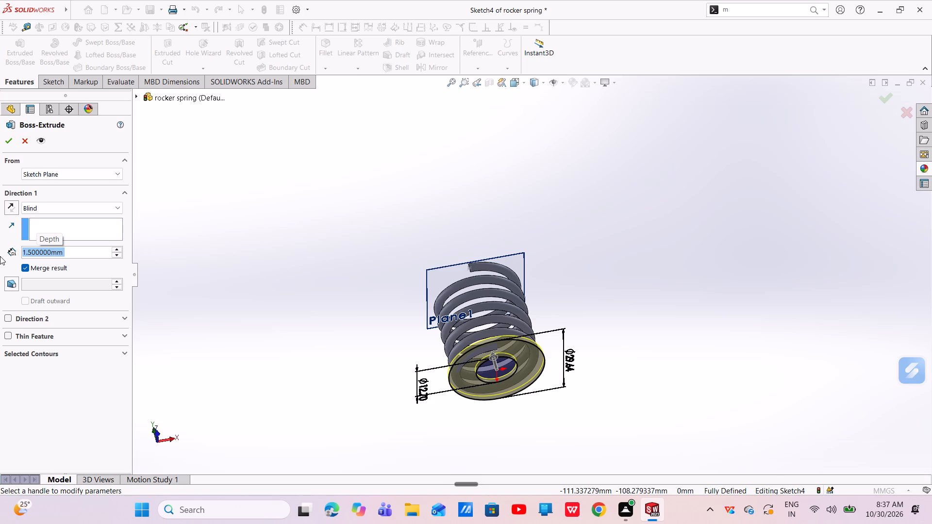
pyautogui.click(6, 138)
# Start a sketch on the reference plane at the spring's top end and draw a 26.7 mm diameter circle centred on the origin.
pyautogui.scroll(-4, 552, 347)
pyautogui.moveTo(424, 339); pyautogui.dragTo(423, 327, button='middle')
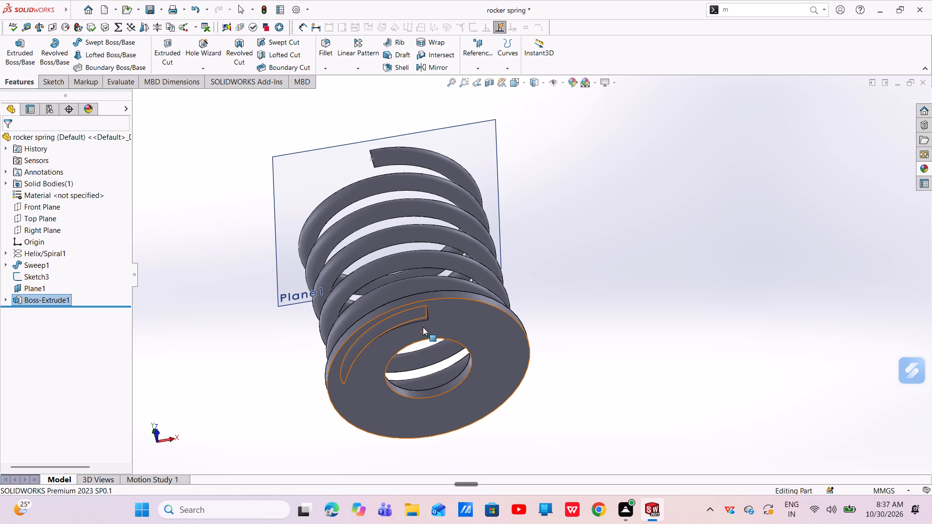
pyautogui.click(332, 169)
pyautogui.click(371, 144)
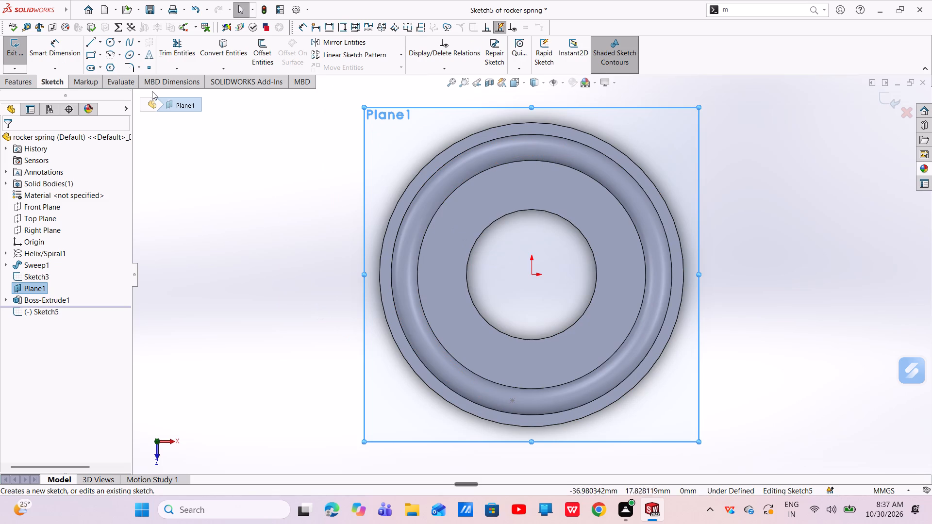
pyautogui.click(112, 44)
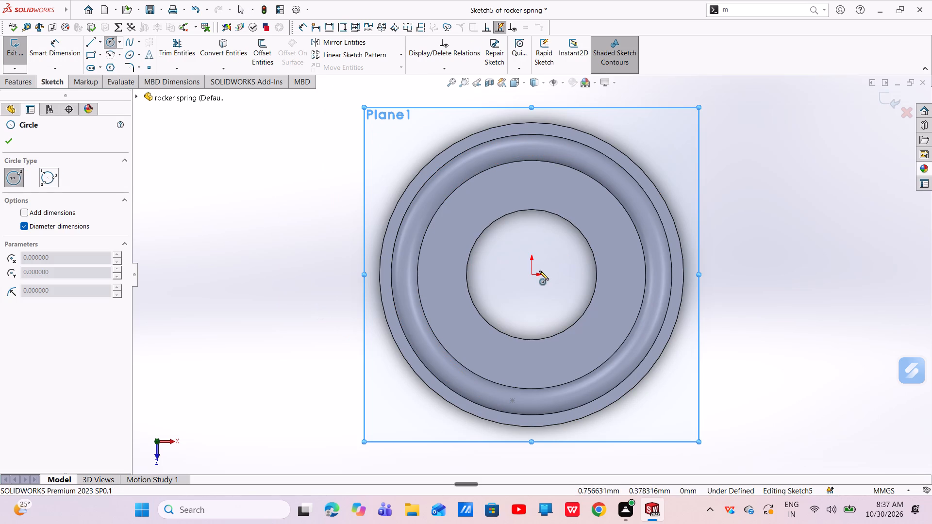
pyautogui.click(533, 276)
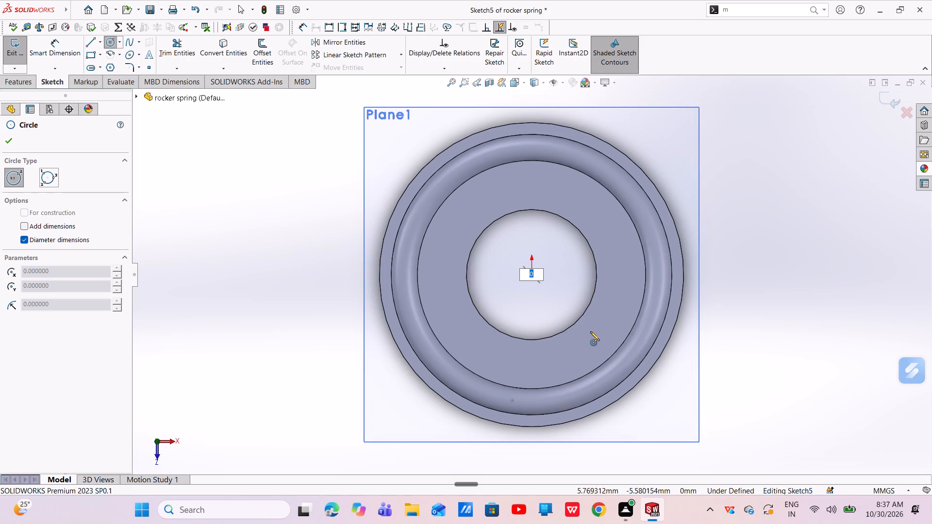
pyautogui.press('2')
pyautogui.write('6.7')
pyautogui.press('Return')
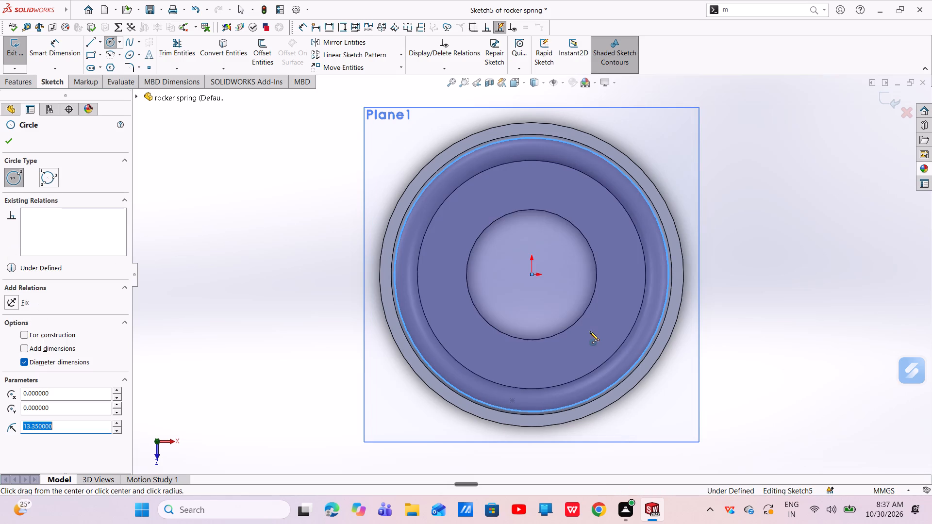
pyautogui.click(9, 135)
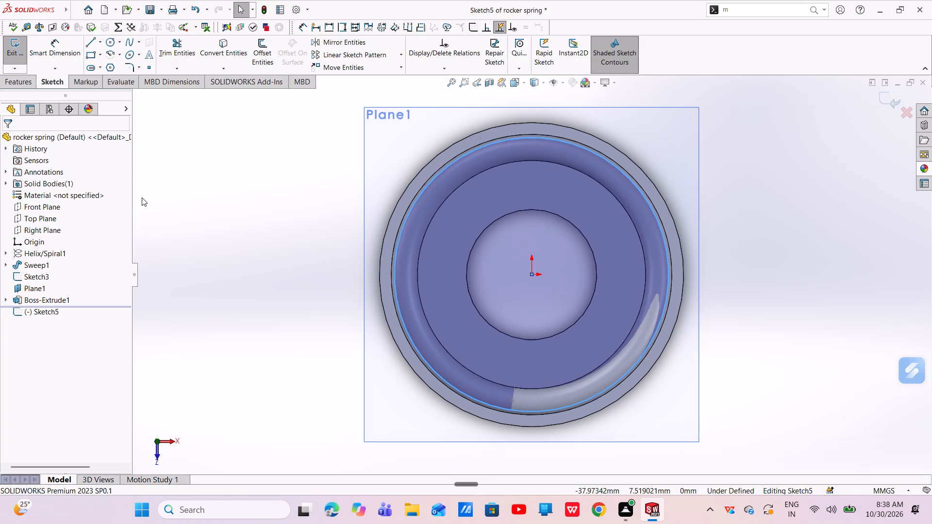
# Extrude the 26.7 mm circle 1.5 mm in the reversed direction, down into the coils, with the result merged.
pyautogui.click(16, 84)
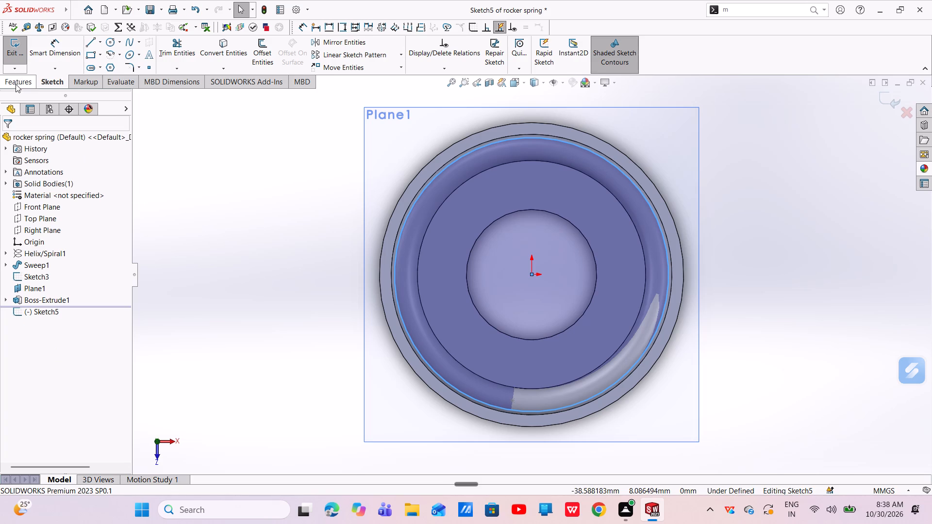
pyautogui.click(24, 46)
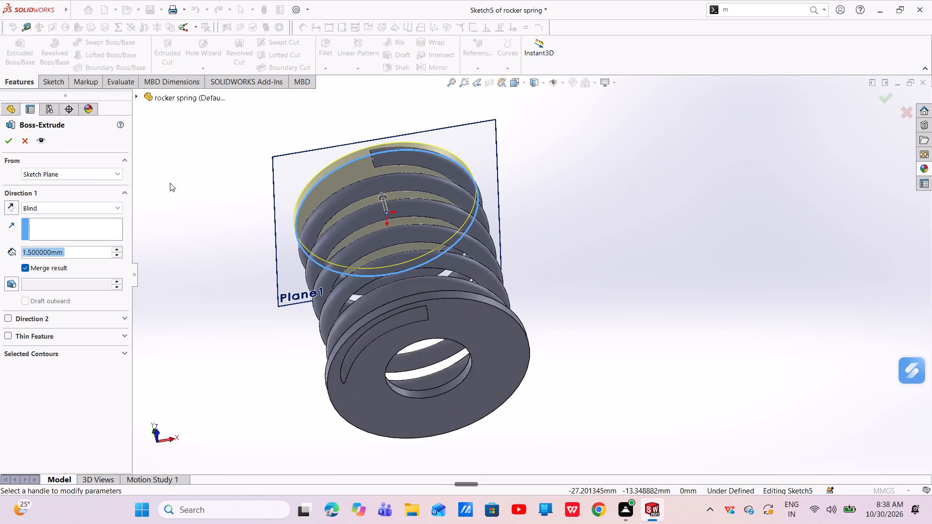
pyautogui.click(16, 207)
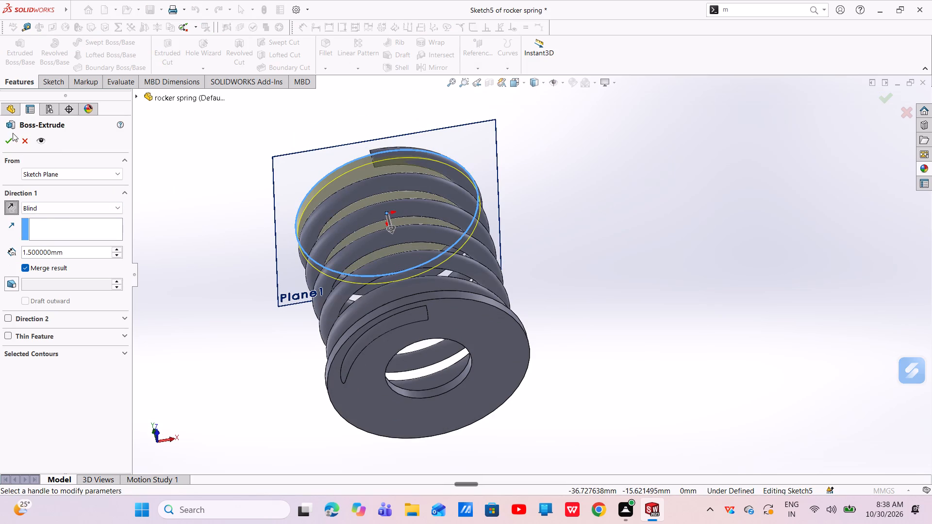
pyautogui.click(12, 137)
# Hide the reference plane at the spring's top end.
pyautogui.scroll(3, 423, 199)
pyautogui.moveTo(573, 246); pyautogui.dragTo(512, 290, button='middle')
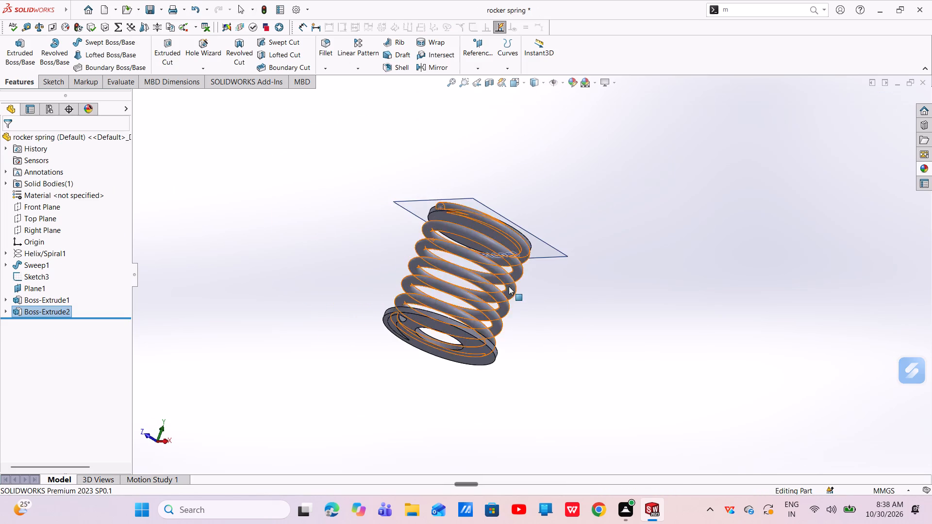
pyautogui.scroll(3, 506, 245)
pyautogui.moveTo(505, 244); pyautogui.dragTo(442, 305, button='middle')
pyautogui.scroll(-4, 478, 249)
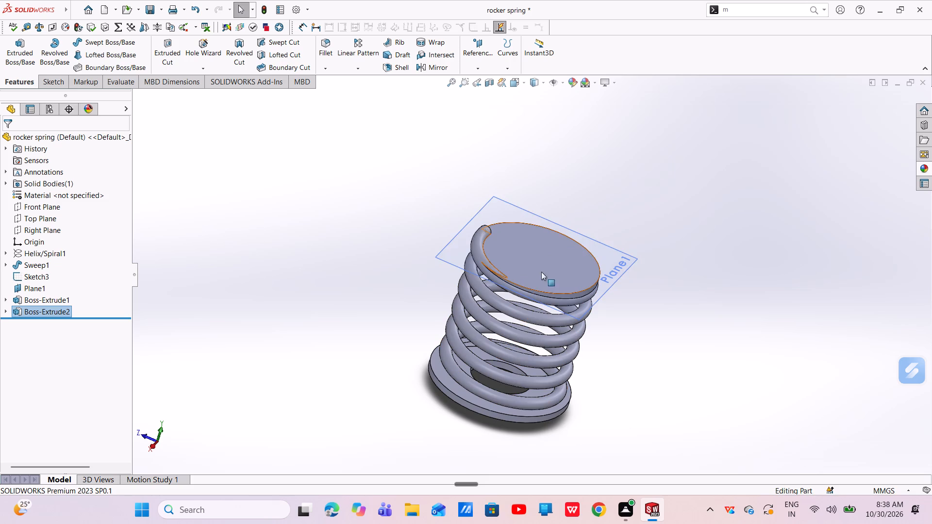
pyautogui.click(539, 217)
pyautogui.rightClick(538, 217)
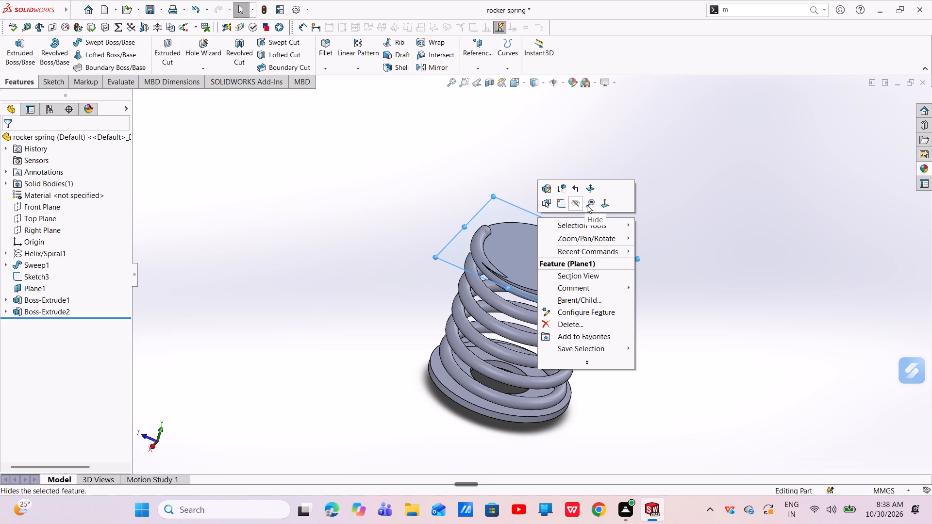
pyautogui.click(579, 205)
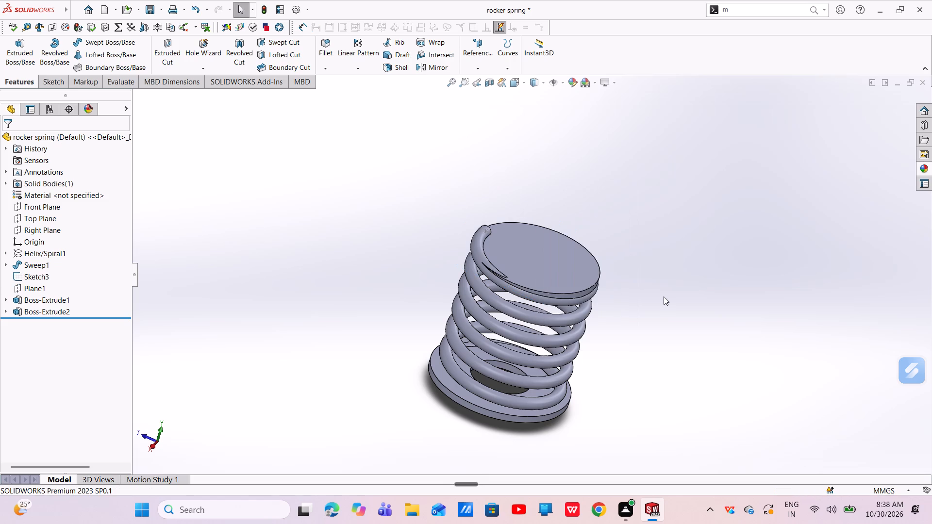
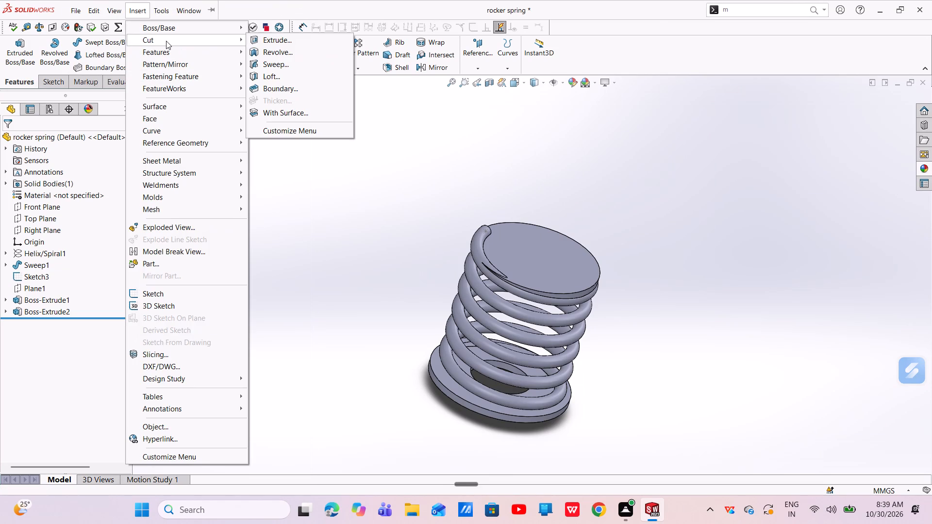
# Cut the solid body with a surface cut, using Plane1 at the spring's top end as the cutting surface.
pyautogui.click(283, 110)
pyautogui.moveTo(520, 228); pyautogui.dragTo(519, 261, button='middle')
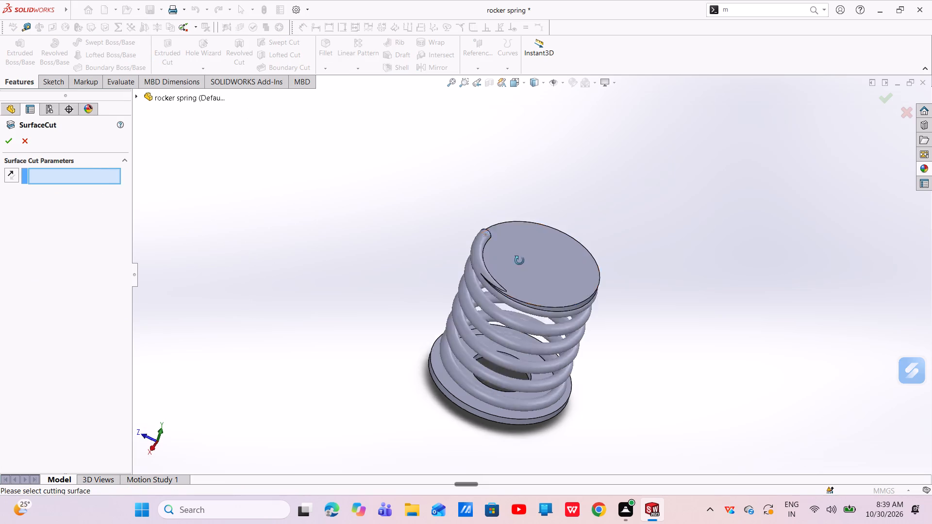
pyautogui.moveTo(519, 261); pyautogui.dragTo(506, 305, button='middle')
pyautogui.click(506, 283)
pyautogui.click(475, 273)
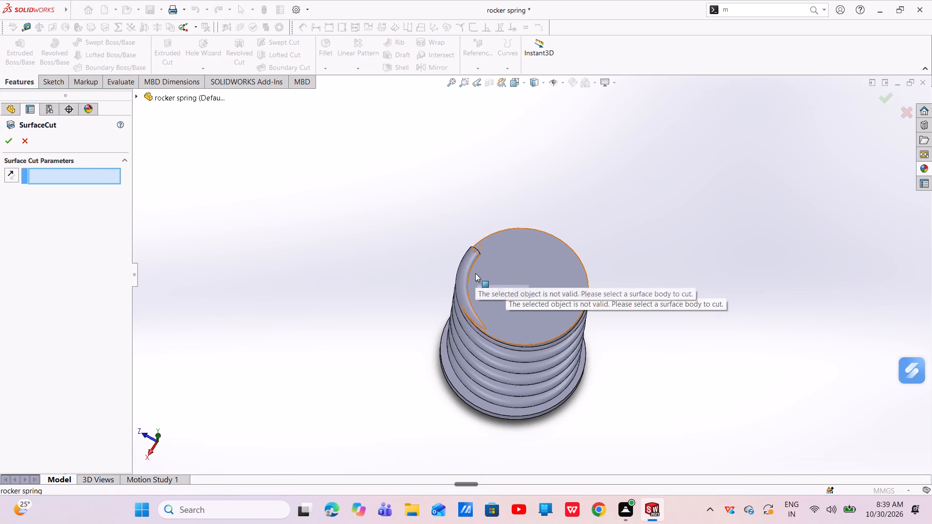
pyautogui.click(500, 269)
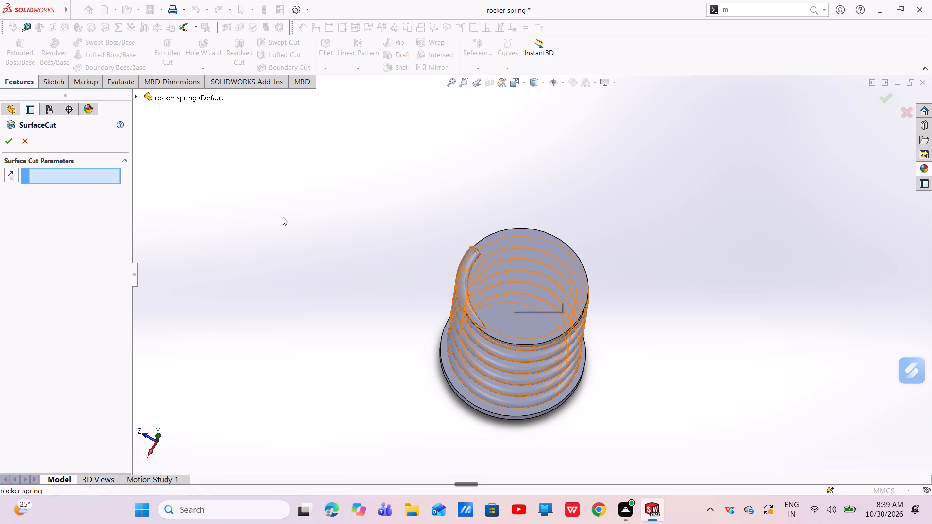
pyautogui.click(148, 97)
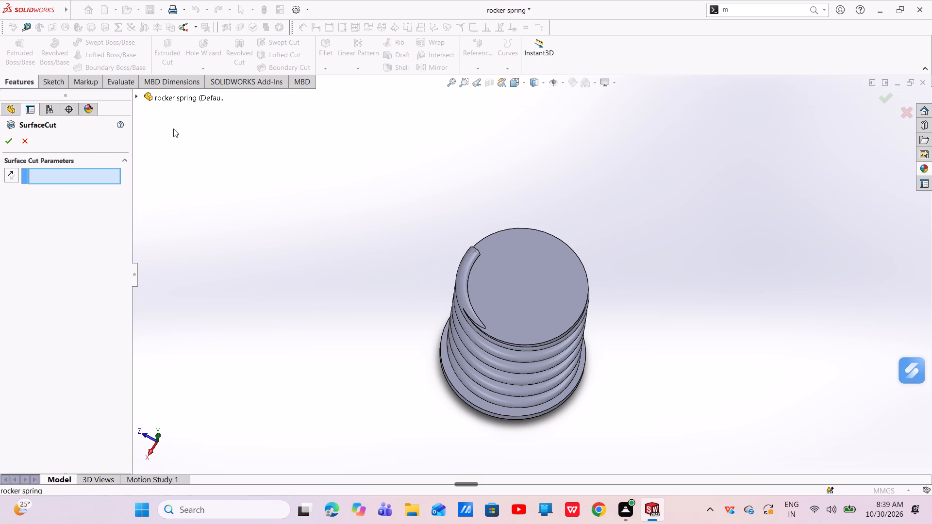
pyautogui.click(135, 96)
pyautogui.doubleClick(151, 96)
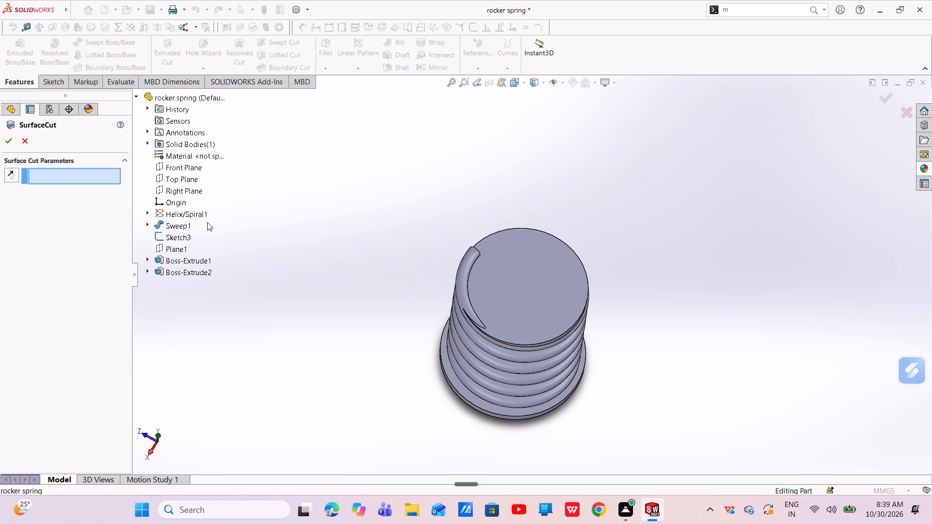
pyautogui.click(58, 172)
pyautogui.tripleClick(63, 180)
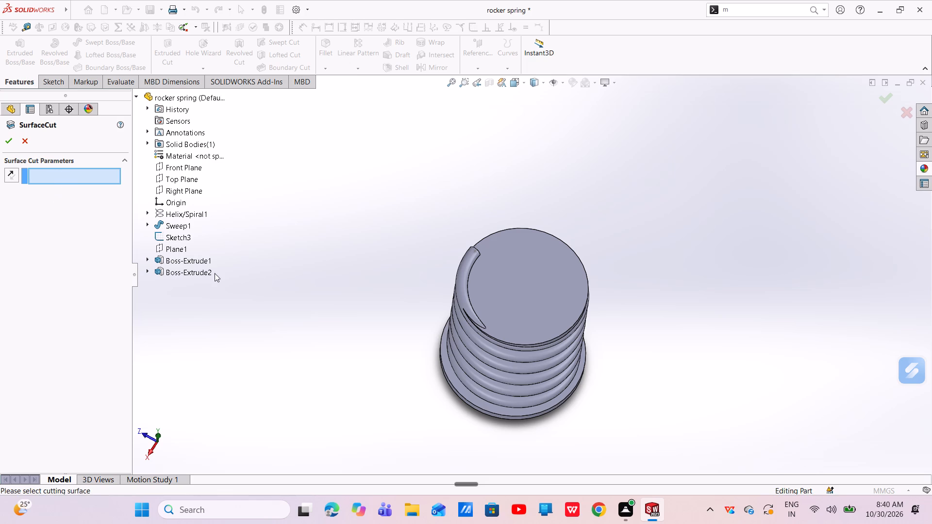
pyautogui.click(173, 247)
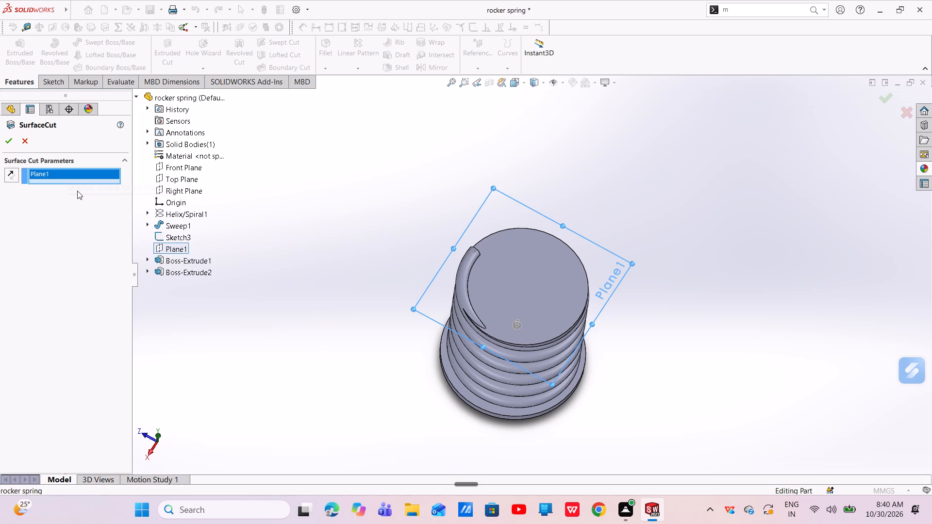
pyautogui.click(8, 143)
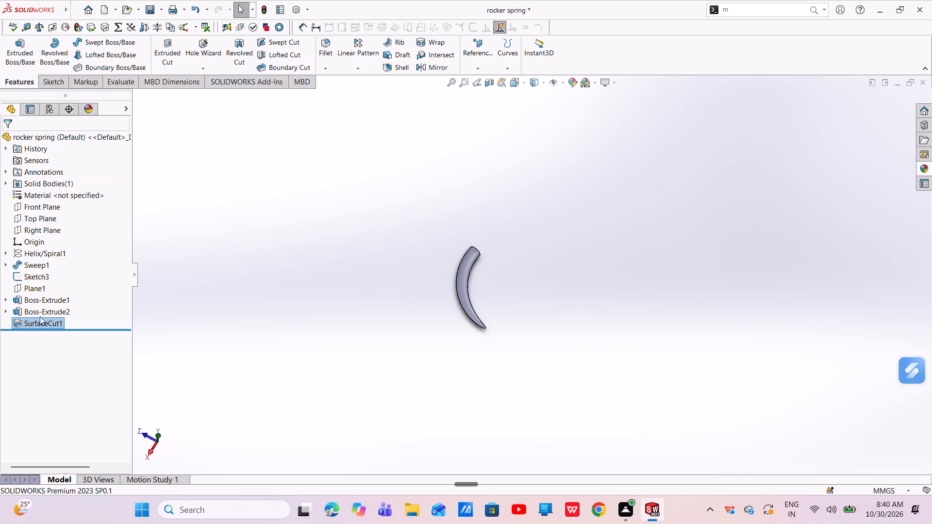
# Edit the surface cut and flip its direction to remove the wire end protruding above the top disc.
pyautogui.click(41, 325)
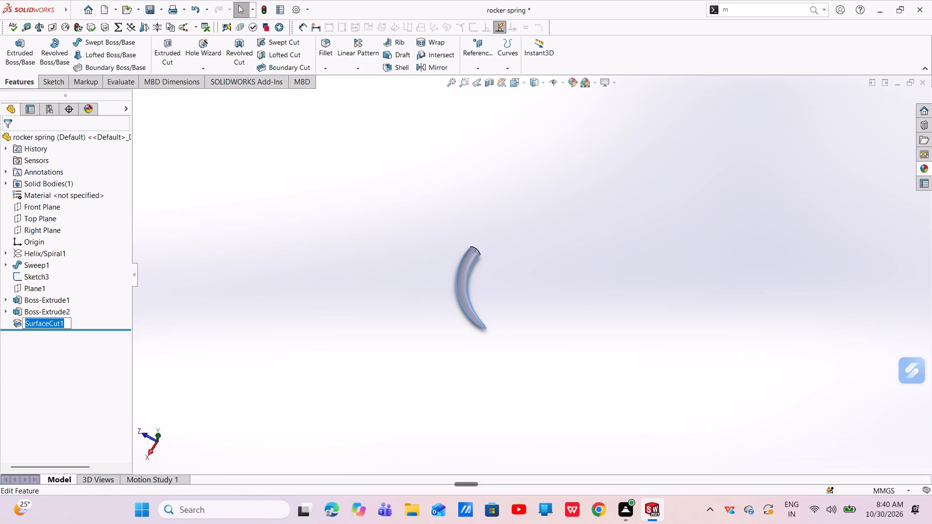
pyautogui.click(75, 322)
pyautogui.click(82, 294)
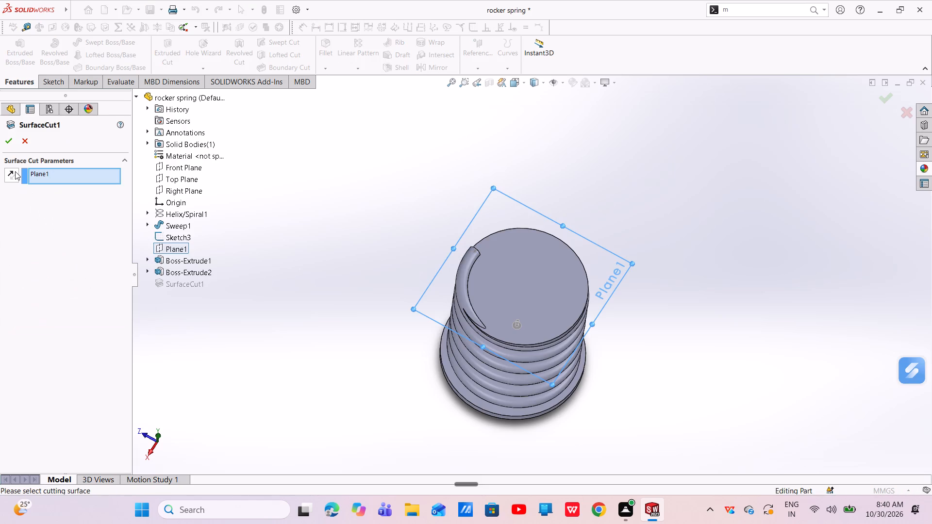
pyautogui.click(15, 172)
pyautogui.click(12, 145)
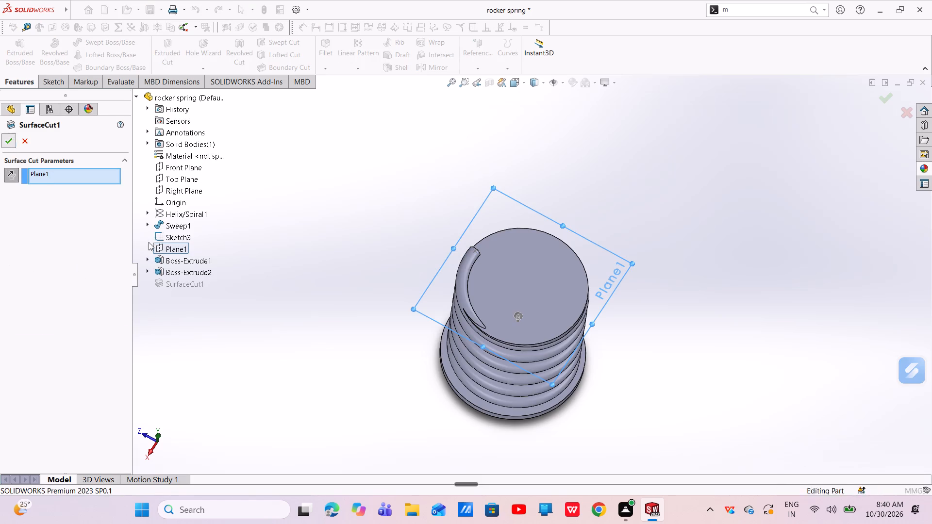
# Examine the trimmed top disc and the coils beneath it from several angles.
pyautogui.scroll(-5, 476, 292)
pyautogui.scroll(4, 476, 291)
pyautogui.moveTo(494, 296); pyautogui.dragTo(542, 275, button='middle')
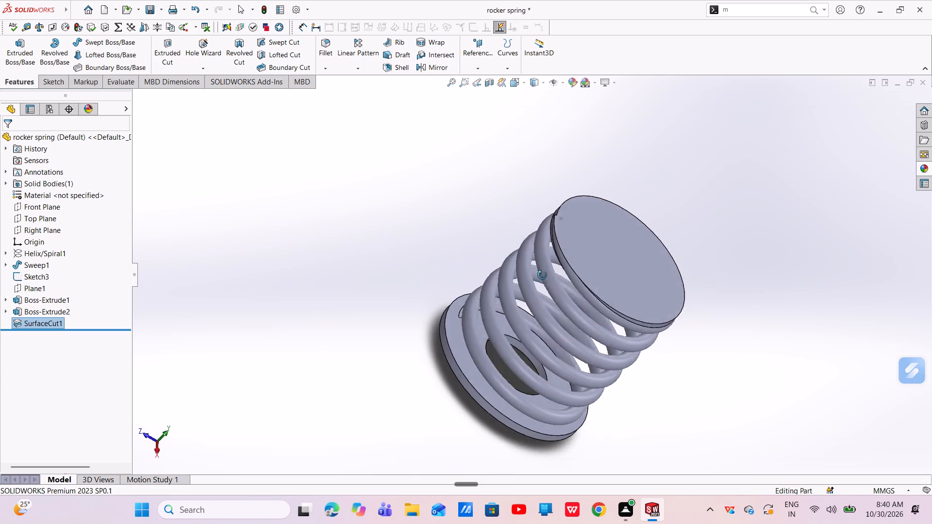
pyautogui.moveTo(542, 275); pyautogui.dragTo(549, 304, button='middle')
pyautogui.scroll(-5, 574, 271)
pyautogui.scroll(4, 574, 271)
pyautogui.moveTo(601, 279); pyautogui.dragTo(550, 278, button='middle')
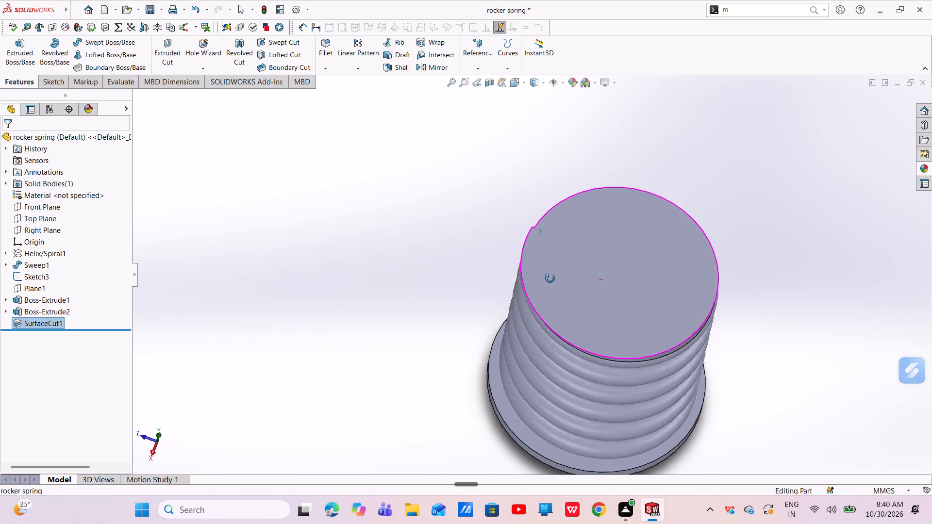
pyautogui.moveTo(550, 278); pyautogui.dragTo(548, 278, button='middle')
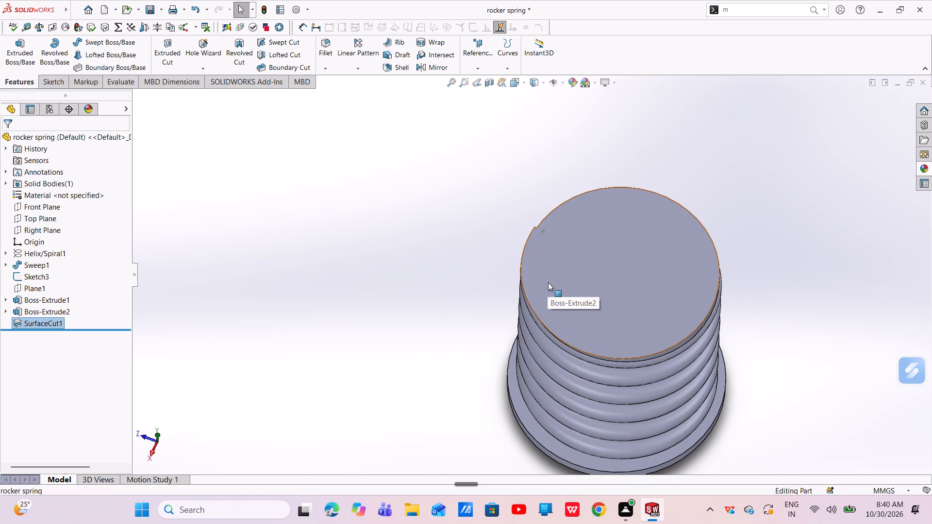
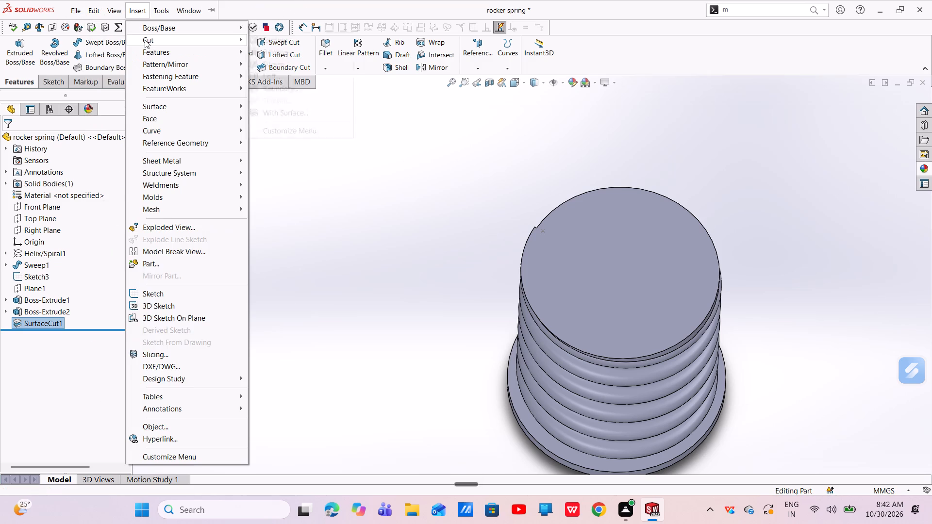
# Cut the protruding wire flush at the spring's ring-shaped base with a surface cut, using the Top Plane as cutting surface.
pyautogui.click(145, 40)
pyautogui.click(293, 111)
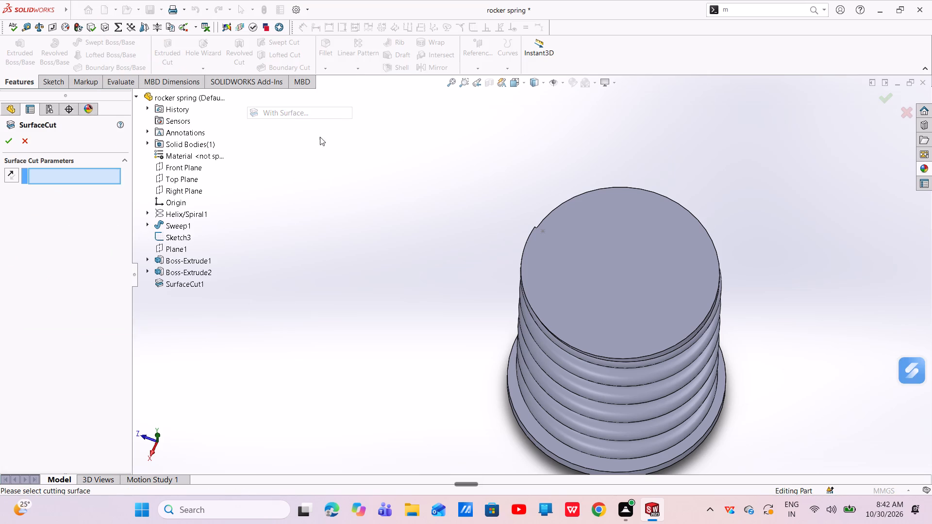
pyautogui.moveTo(376, 224); pyautogui.dragTo(532, 99, button='middle')
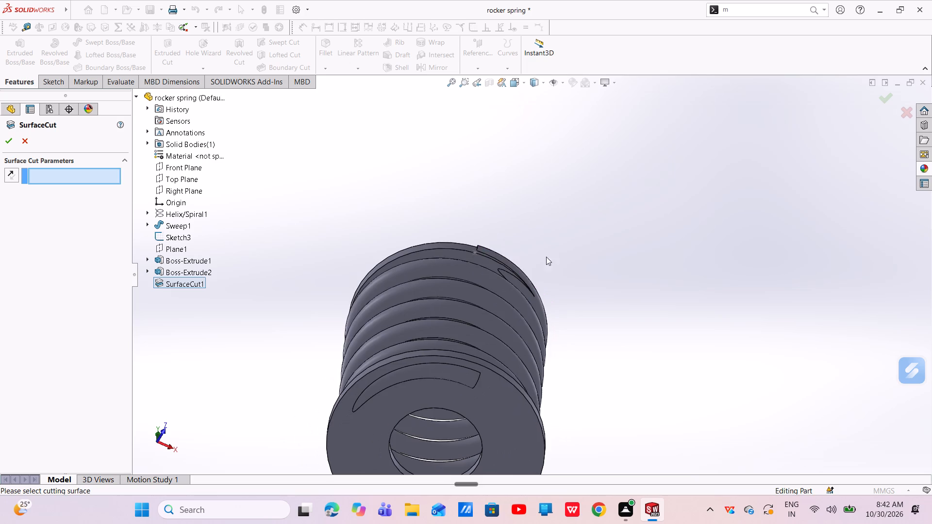
pyautogui.moveTo(525, 266); pyautogui.dragTo(528, 128, button='middle')
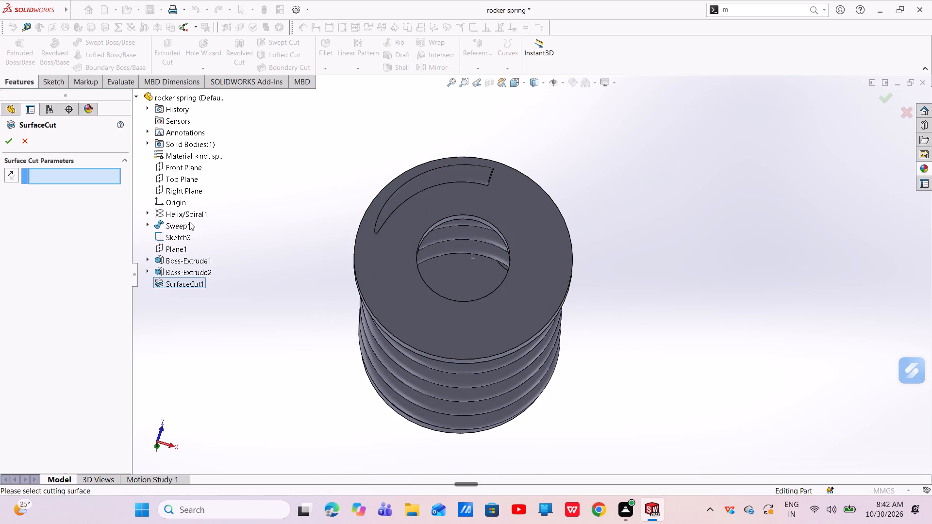
pyautogui.click(186, 177)
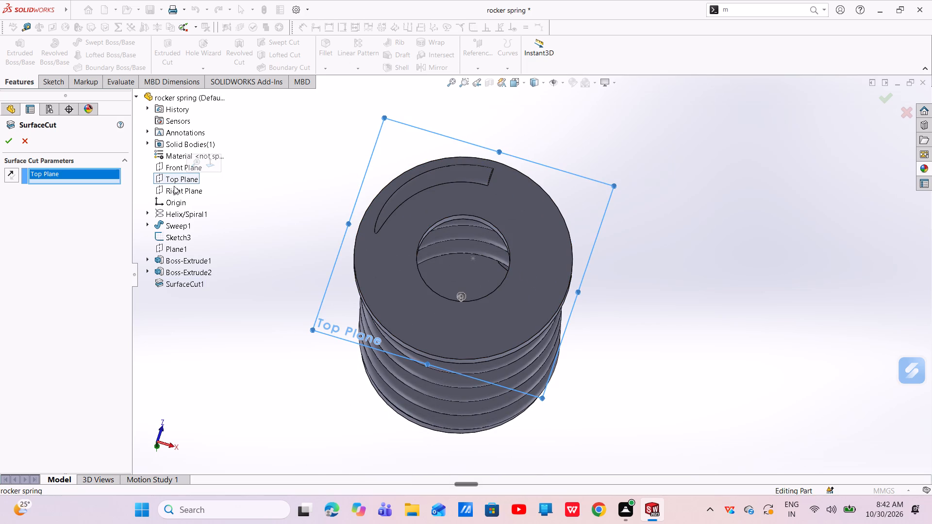
pyautogui.click(5, 139)
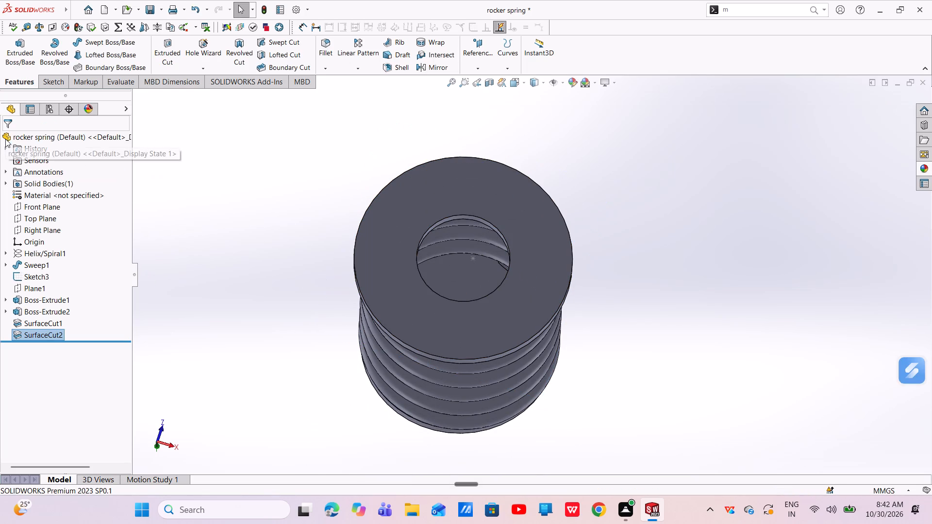
# Examine the trimmed base ring, the coils and the wire end at the closed disc from several angles.
pyautogui.scroll(-4, 422, 229)
pyautogui.scroll(4, 438, 257)
pyautogui.moveTo(552, 257); pyautogui.dragTo(508, 322, button='middle')
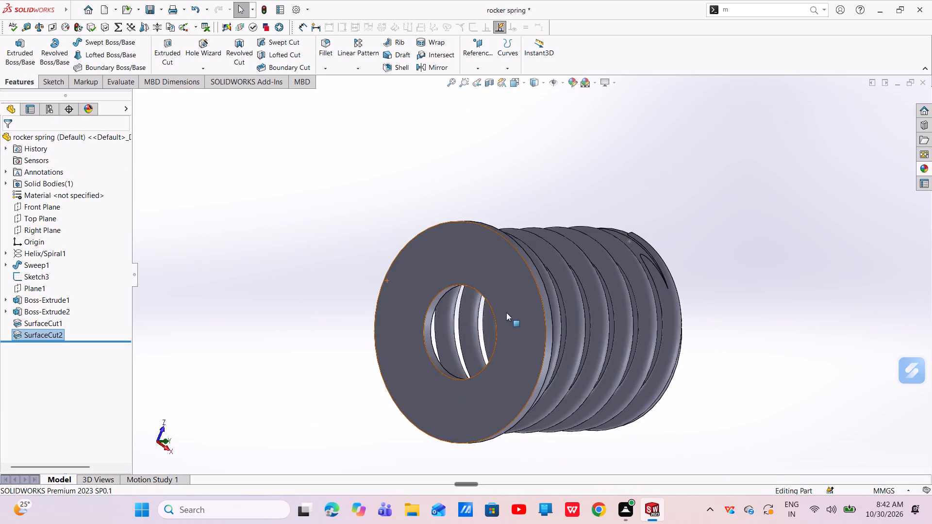
pyautogui.scroll(1, 505, 308)
pyautogui.scroll(-1, 505, 308)
pyautogui.scroll(3, 505, 307)
pyautogui.scroll(-6, 614, 274)
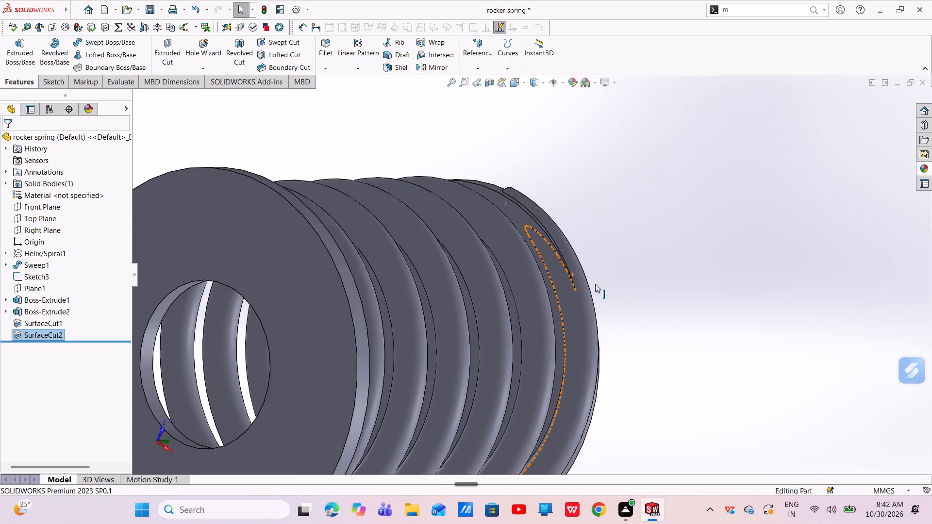
pyautogui.moveTo(592, 283); pyautogui.dragTo(564, 288, button='middle')
pyautogui.scroll(-7, 557, 256)
pyautogui.scroll(7, 557, 256)
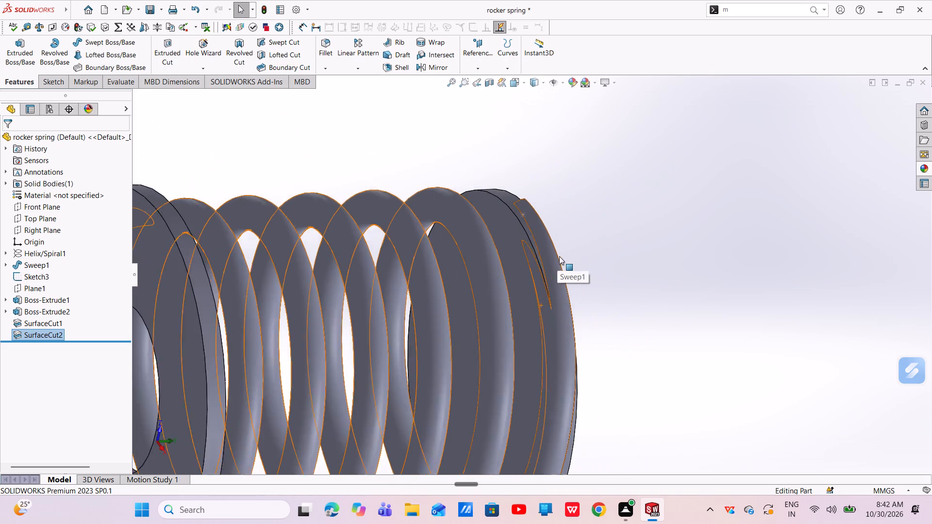
pyautogui.scroll(1, 559, 256)
pyautogui.moveTo(576, 273); pyautogui.dragTo(542, 271, button='middle')
pyautogui.scroll(1, 542, 271)
pyautogui.moveTo(585, 289); pyautogui.dragTo(554, 289, button='middle')
pyautogui.scroll(4, 555, 295)
pyautogui.click(623, 282)
pyautogui.scroll(-5, 597, 293)
pyautogui.moveTo(596, 293); pyautogui.dragTo(545, 296, button='middle')
pyautogui.scroll(6, 537, 305)
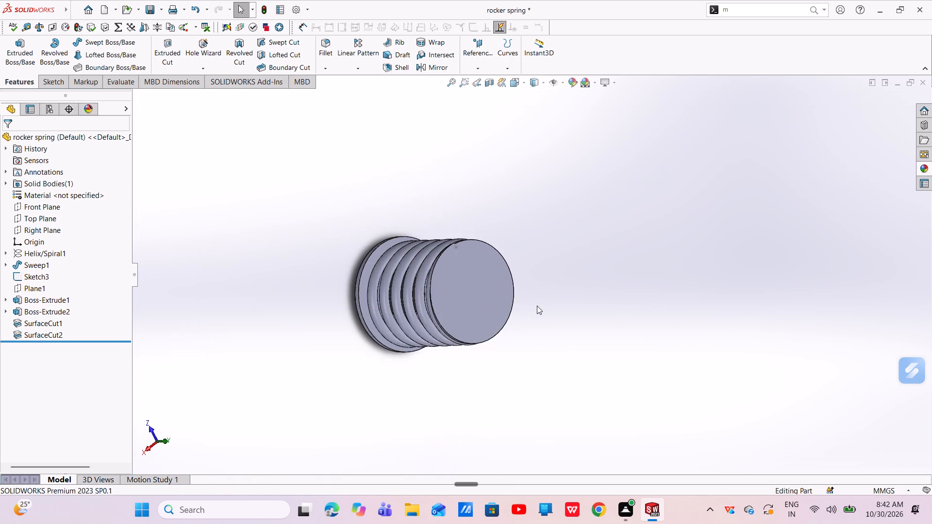
pyautogui.moveTo(520, 317); pyautogui.dragTo(556, 275, button='middle')
pyautogui.scroll(1, 556, 275)
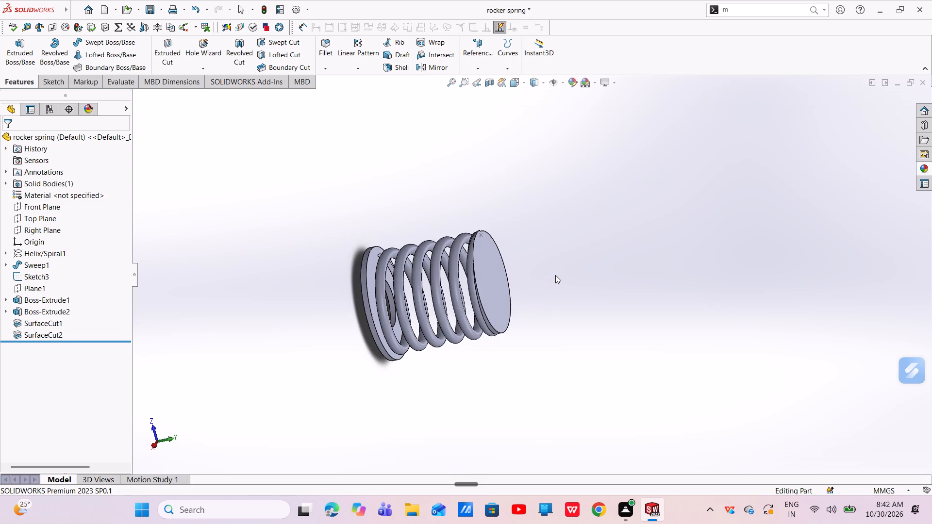
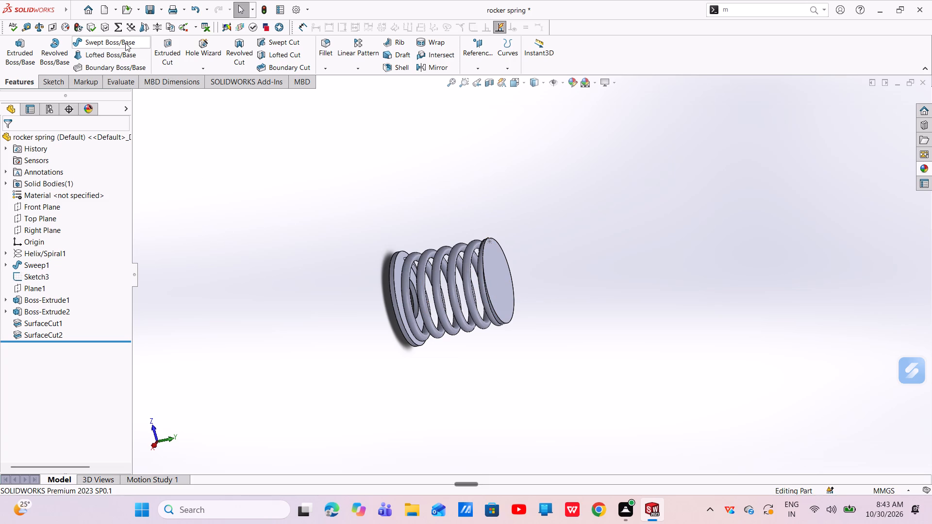
# Save the finished rocker spring part under its existing name.
pyautogui.click(106, 16)
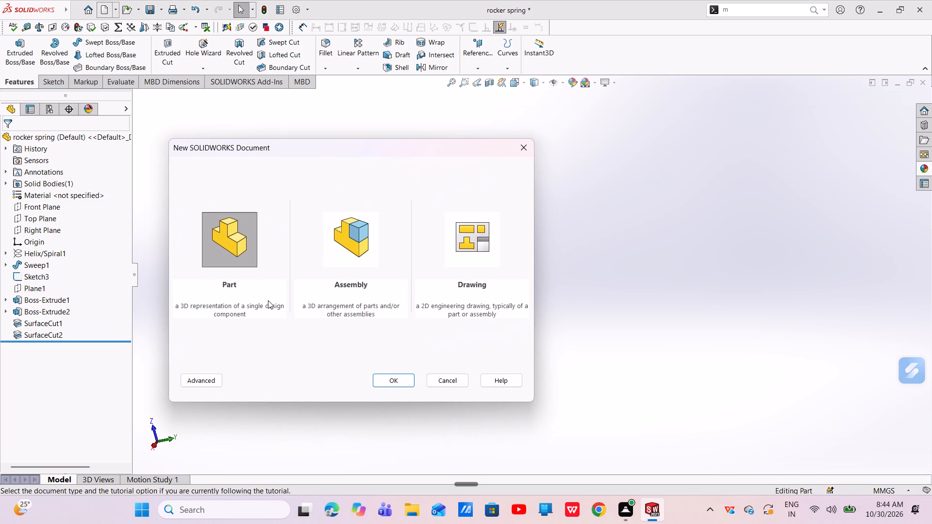
pyautogui.click(518, 148)
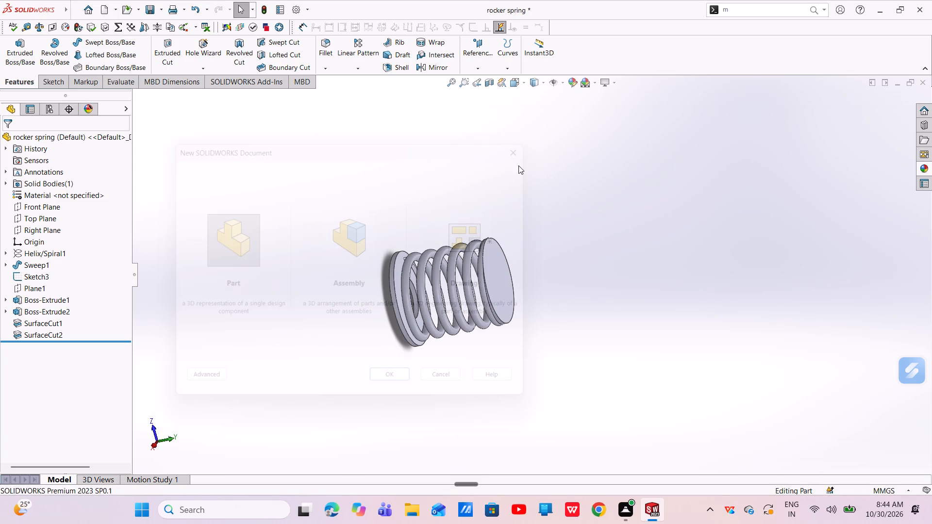
pyautogui.hotkey('ctrl', 's')
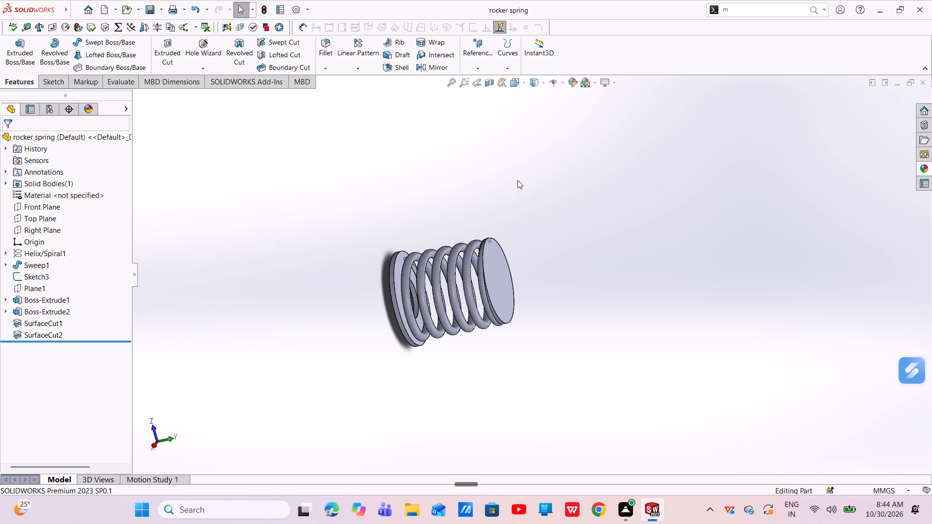
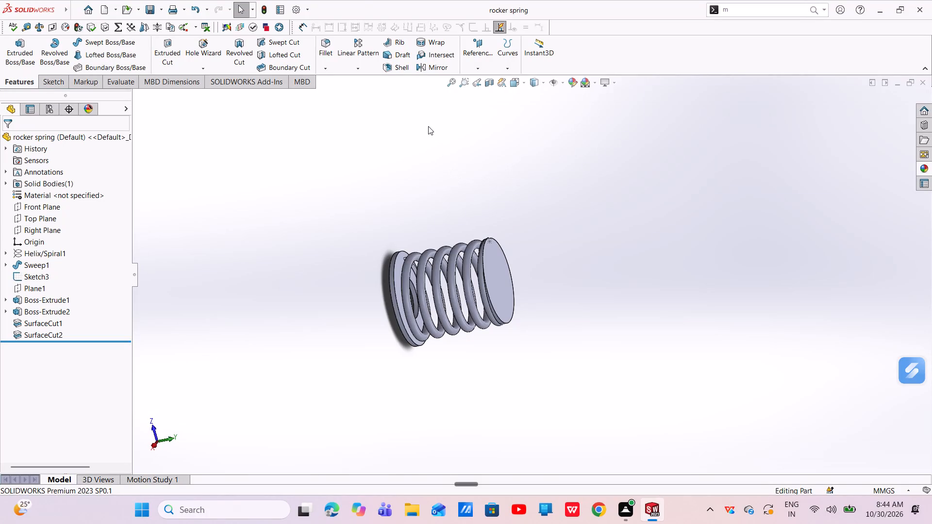
# Create a new part document.
pyautogui.click(106, 7)
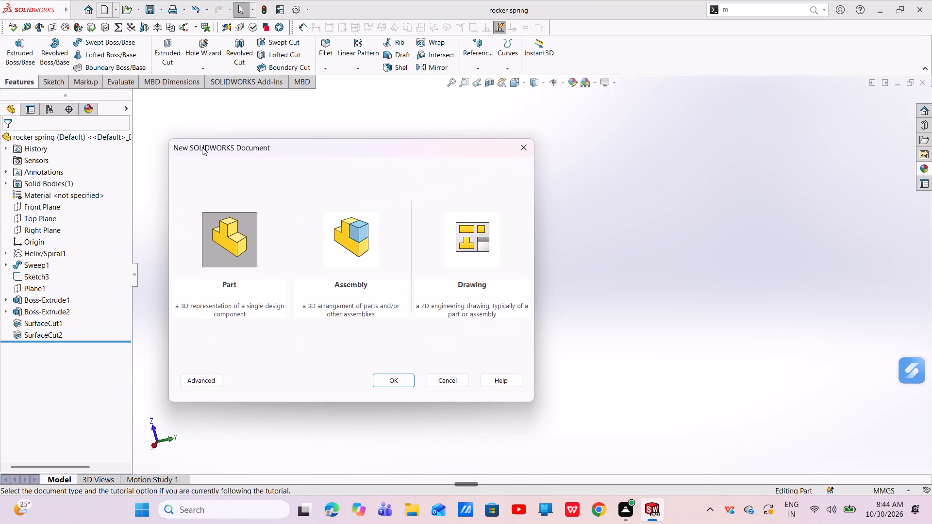
pyautogui.click(394, 377)
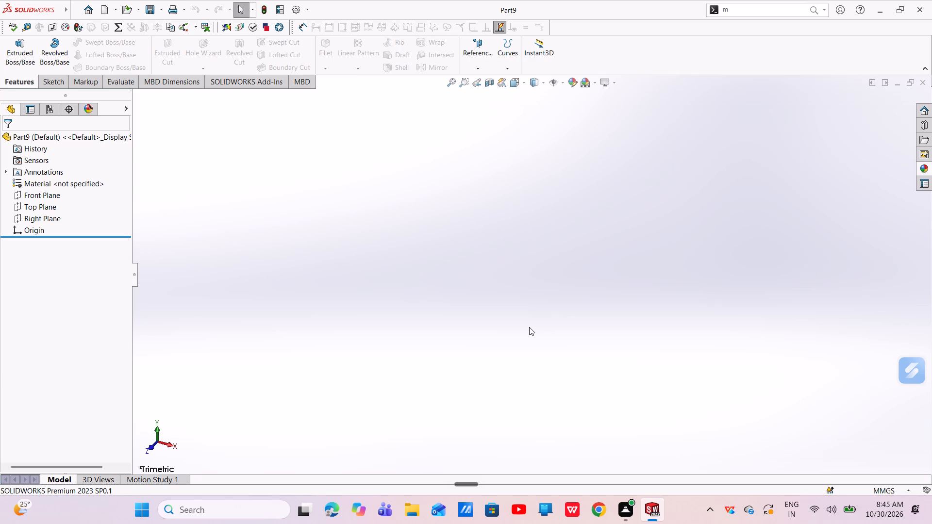
# On the Front Plane, sketch a closed stem profile from the origin, about 102 mm tall with a concave arc, slanted edge and 41 mm base.
pyautogui.click(37, 195)
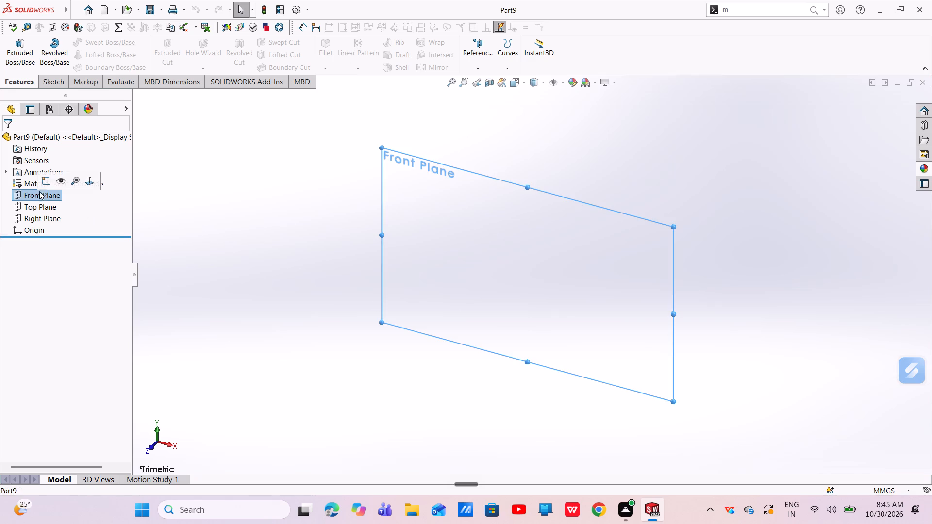
pyautogui.click(43, 185)
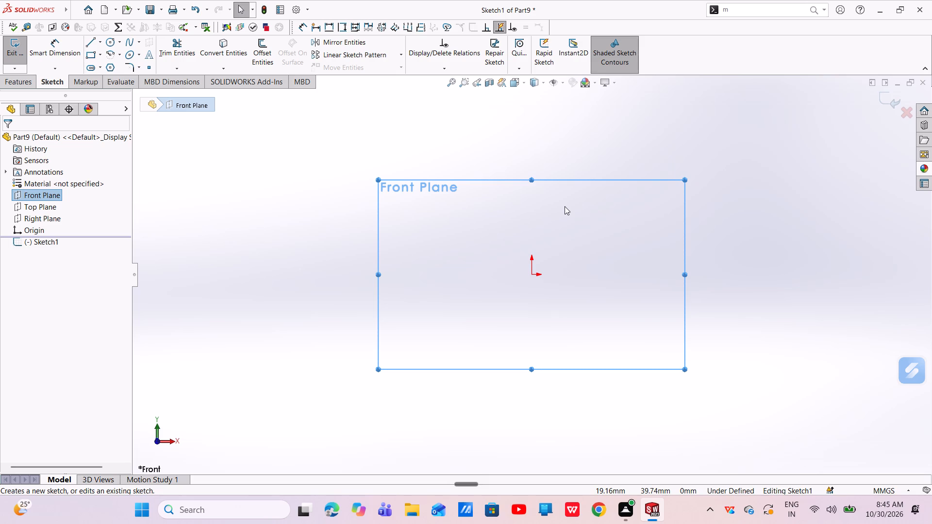
pyautogui.click(90, 48)
pyautogui.click(530, 274)
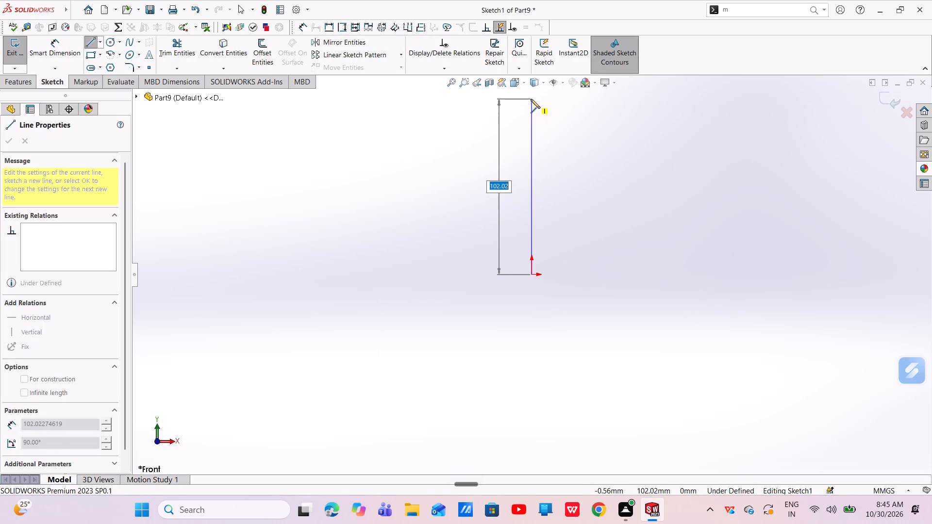
pyautogui.click(531, 99)
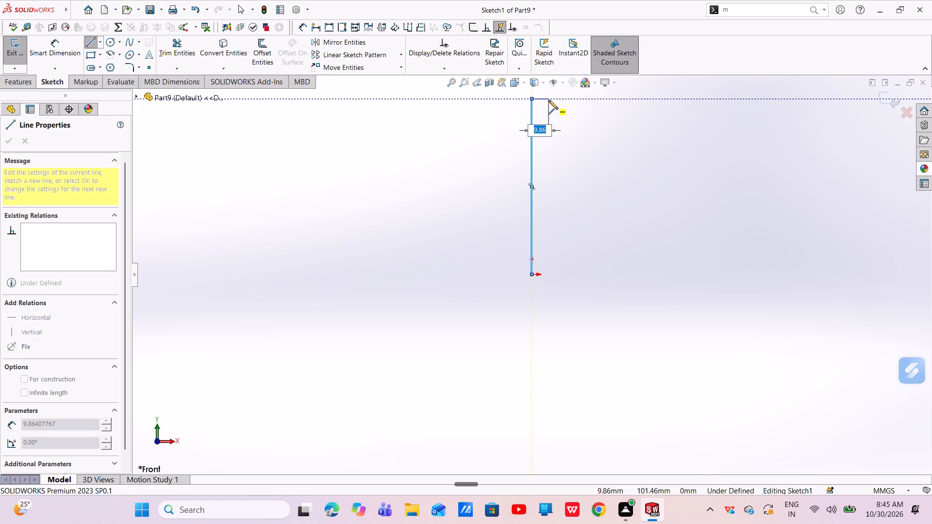
pyautogui.click(548, 100)
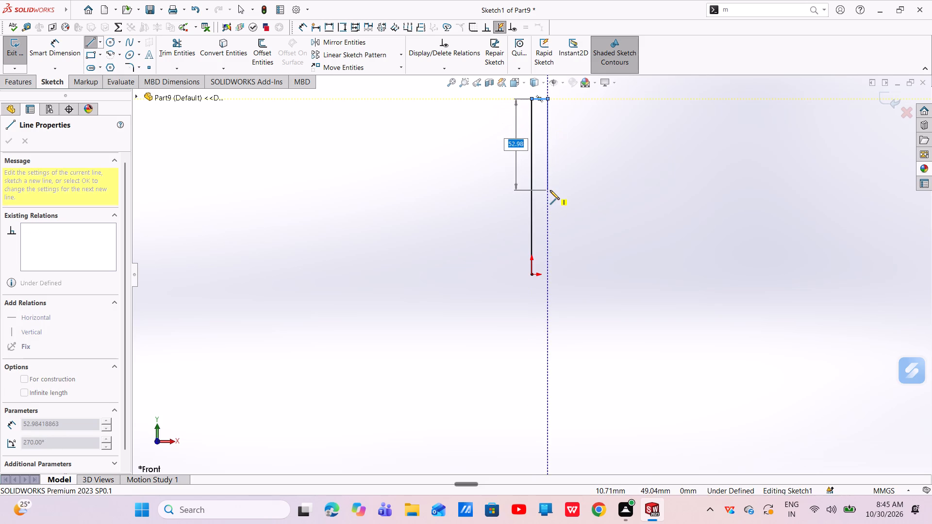
pyautogui.click(549, 190)
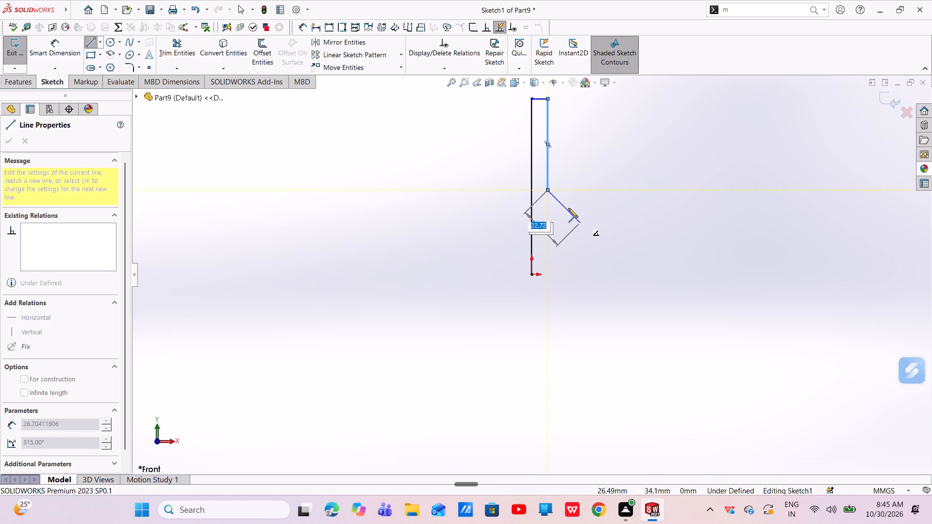
pyautogui.click(591, 245)
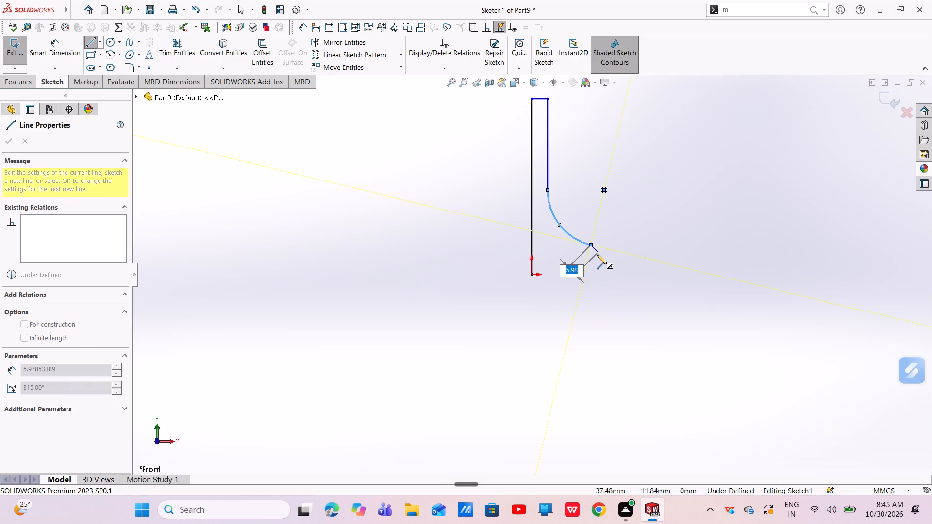
pyautogui.click(600, 259)
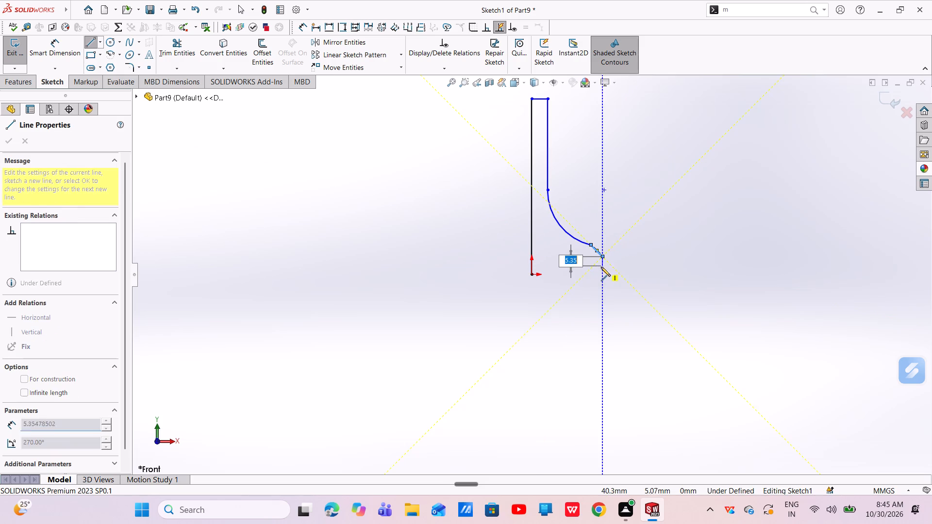
pyautogui.click(601, 273)
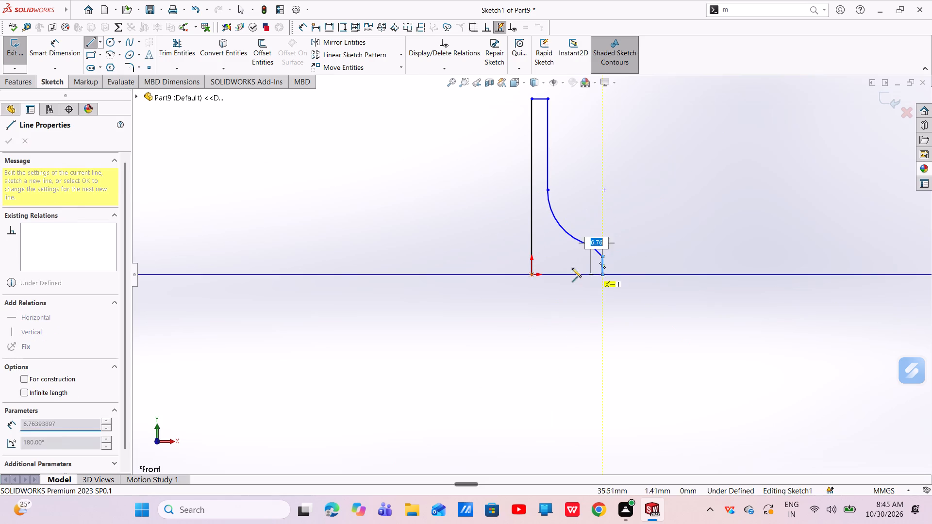
pyautogui.click(530, 277)
pyautogui.rightClick(530, 276)
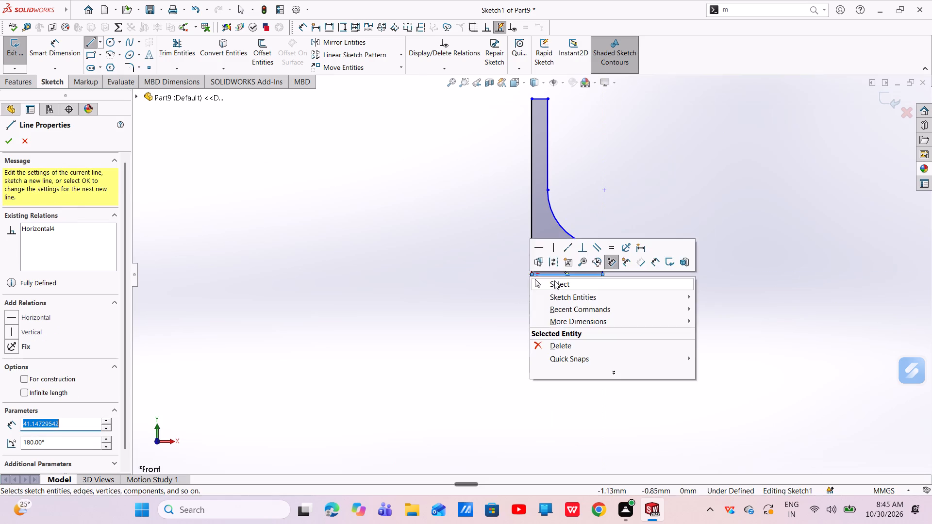
pyautogui.click(554, 281)
# Dimension the profile's long vertical line from the origin as 85.55 mm.
pyautogui.scroll(-2, 633, 180)
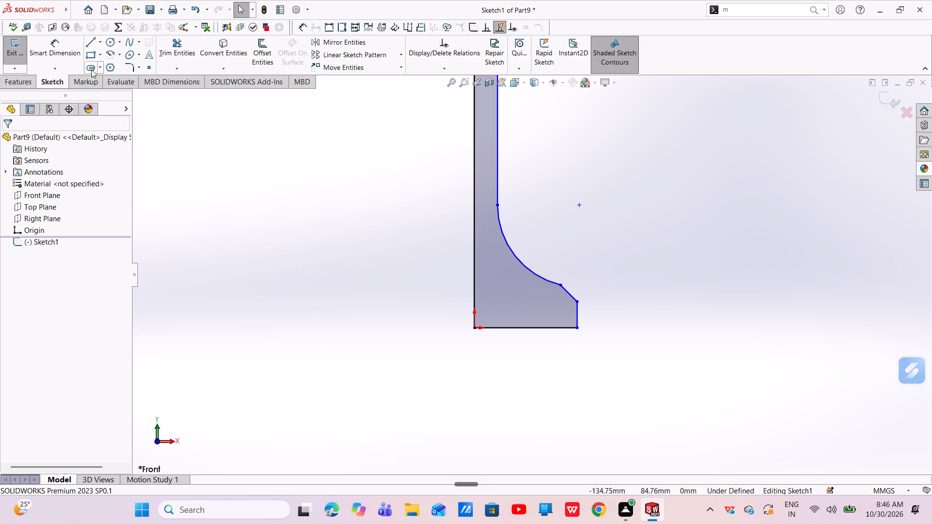
pyautogui.click(66, 49)
pyautogui.click(476, 222)
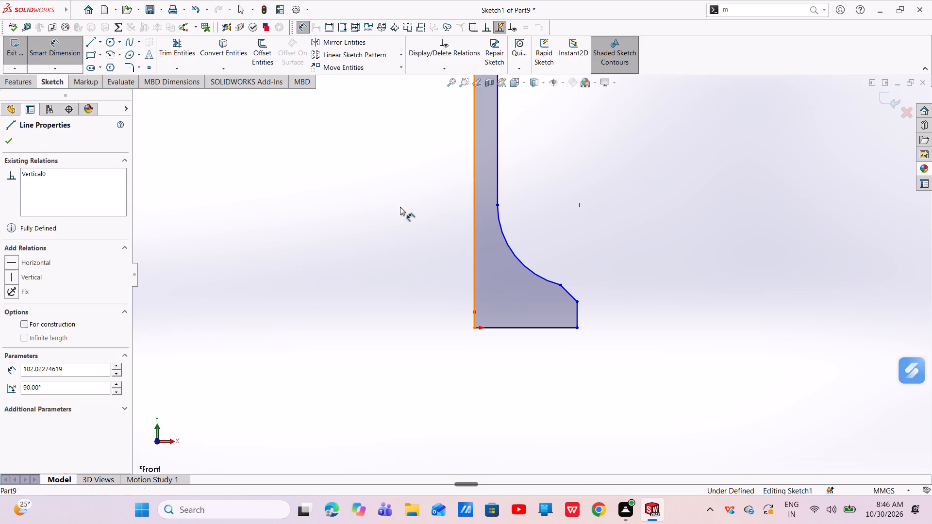
pyautogui.click(397, 206)
pyautogui.press('BackSpace')
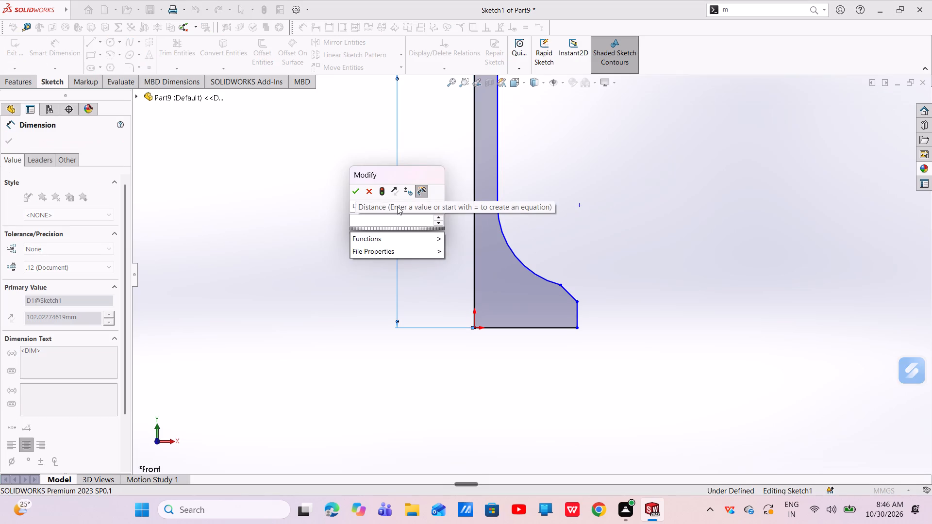
pyautogui.write('85')
pyautogui.write('.55')
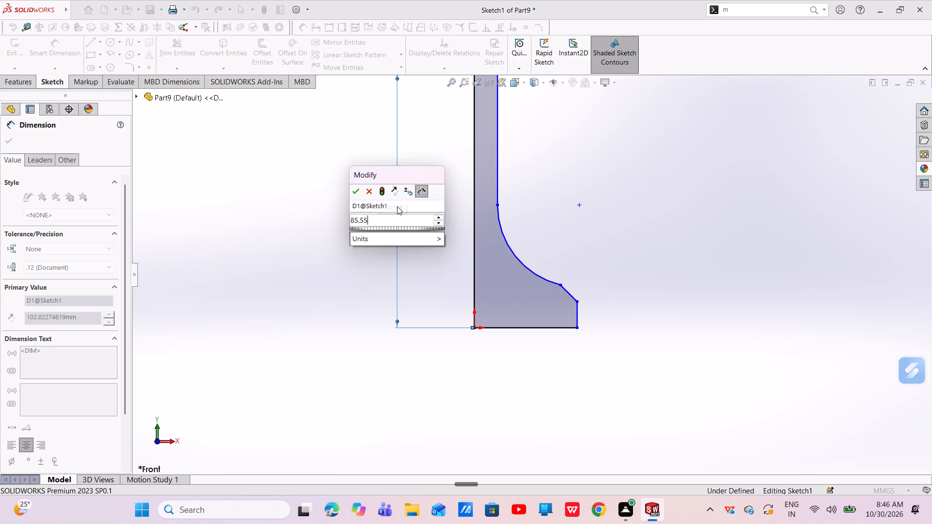
pyautogui.press('Return')
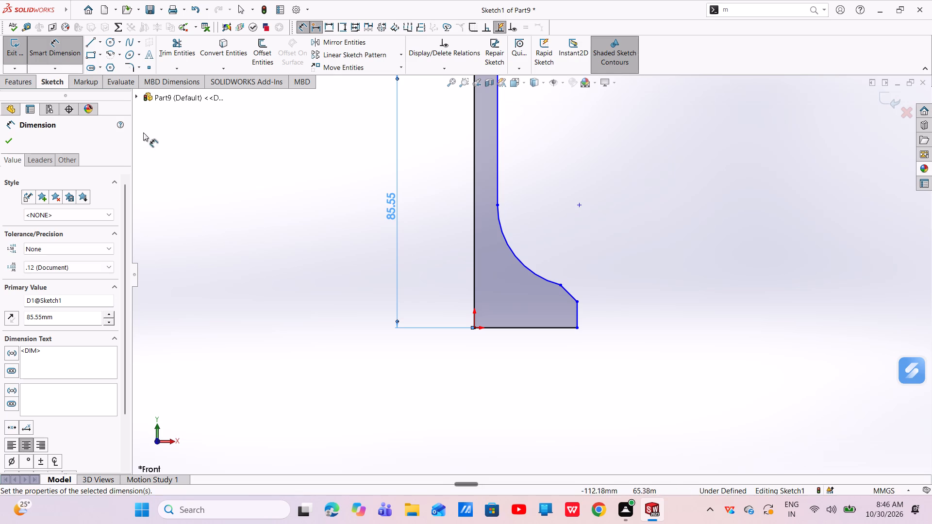
# Dimension the profile's horizontal base line as 26.67 mm.
pyautogui.click(512, 326)
pyautogui.click(514, 353)
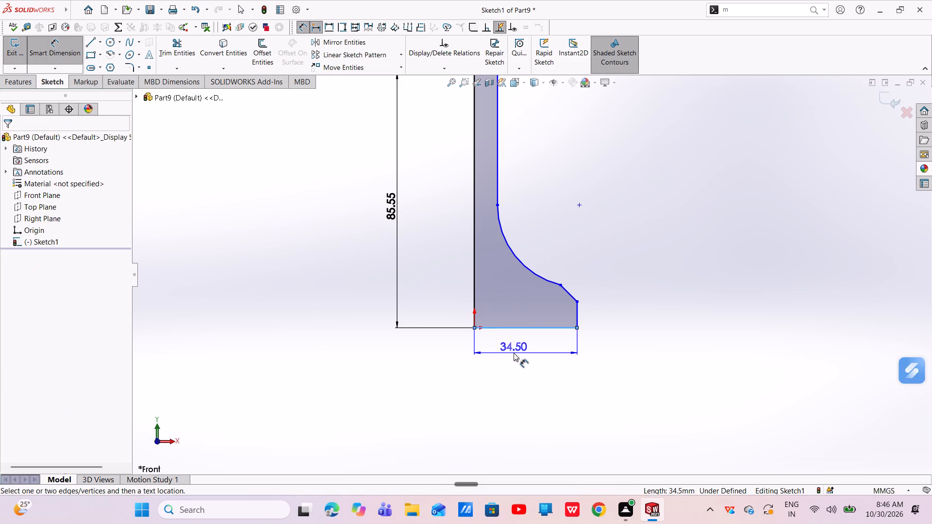
pyautogui.press('BackSpace')
pyautogui.write('26')
pyautogui.write('.6')
pyautogui.press('7')
pyautogui.press('Return')
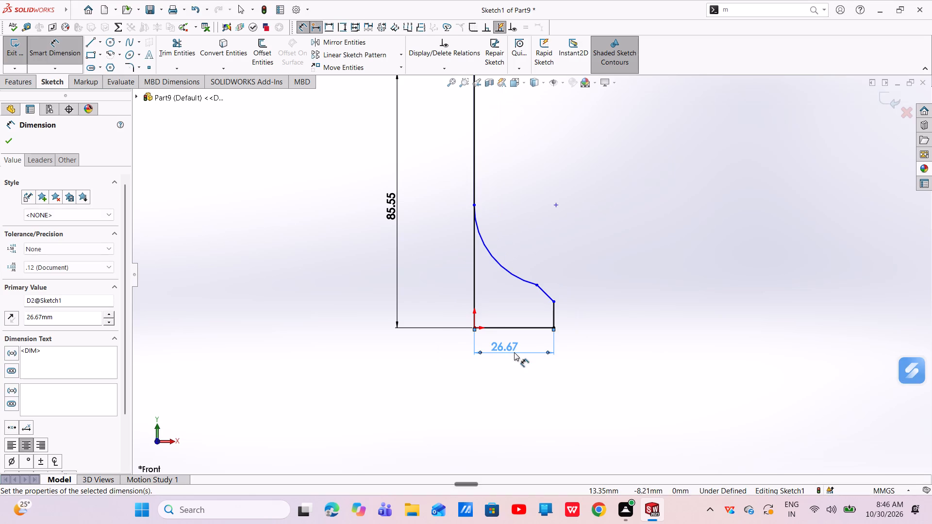
# Reshape the concave arc and move the shorter vertical line outward to about 6.7 mm from the long vertical line, reopening the collapsed profile.
pyautogui.scroll(2, 521, 288)
pyautogui.scroll(-5, 529, 202)
pyautogui.scroll(3, 498, 223)
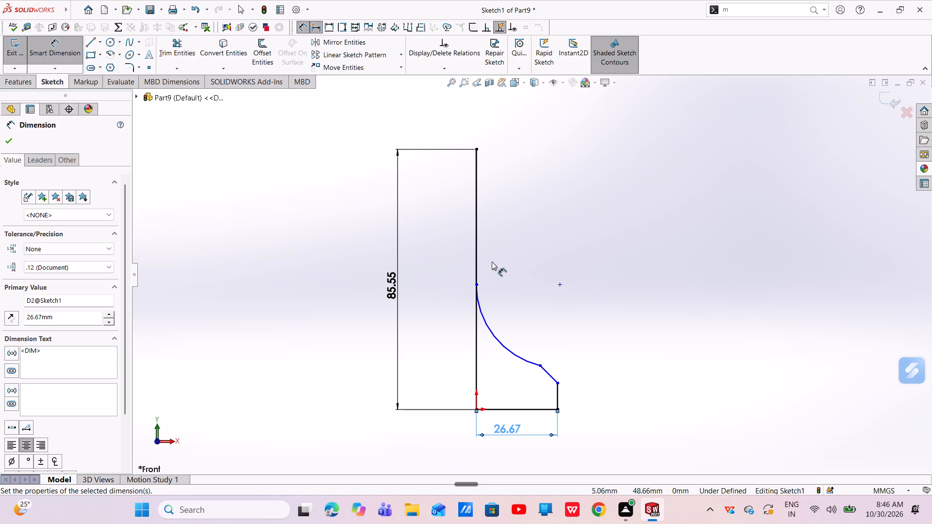
pyautogui.scroll(-5, 493, 235)
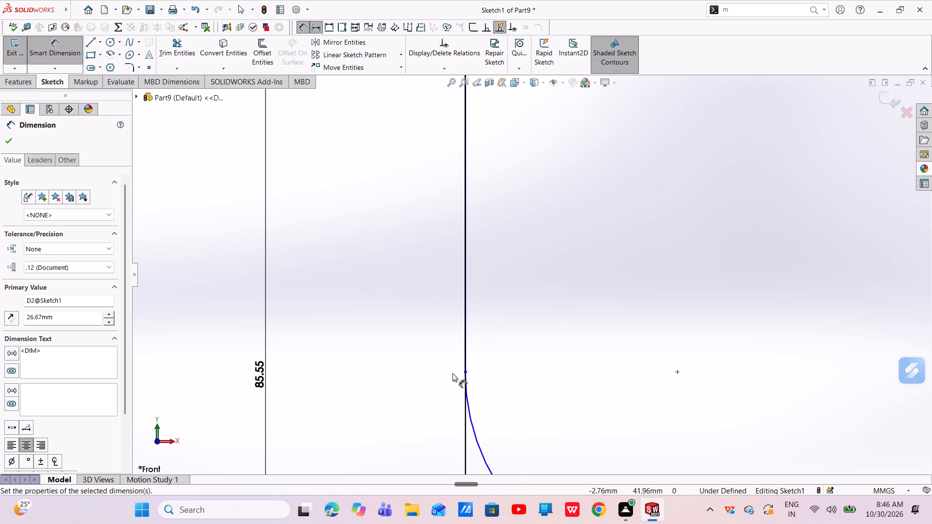
pyautogui.moveTo(469, 408); pyautogui.dragTo(514, 407)
pyautogui.press('Escape')
pyautogui.press('Escape')
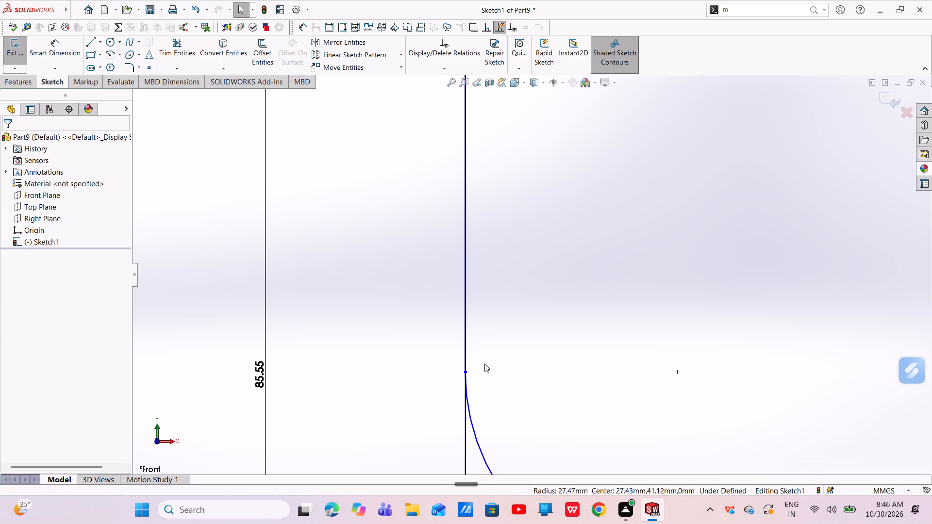
pyautogui.moveTo(469, 409); pyautogui.dragTo(511, 395)
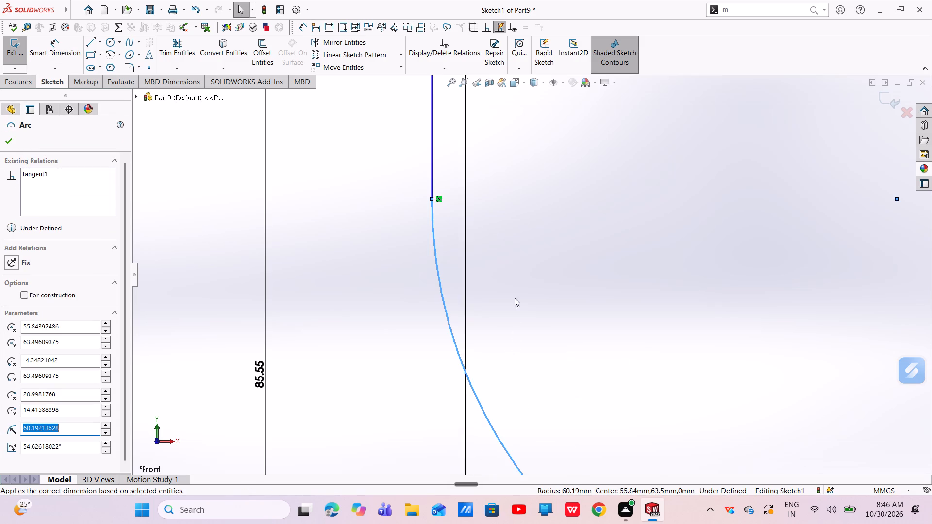
pyautogui.press('Escape')
pyautogui.scroll(4, 514, 288)
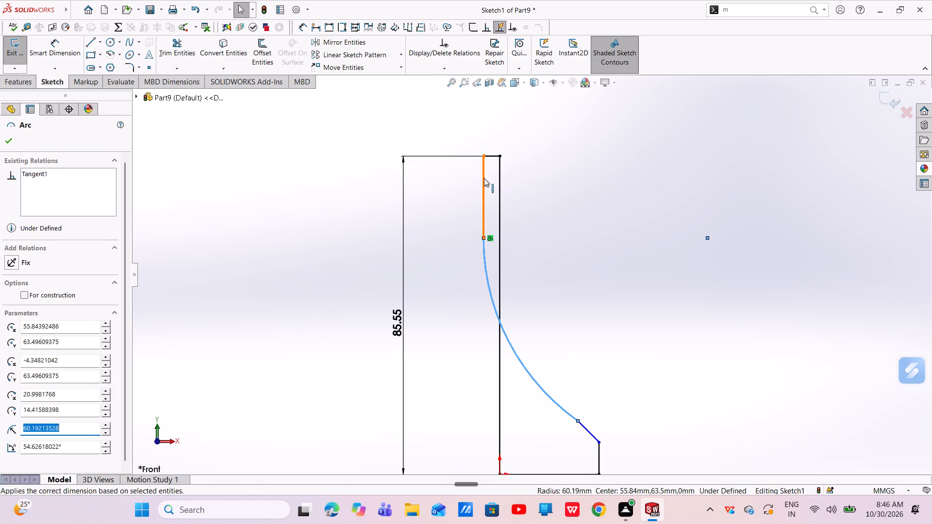
pyautogui.moveTo(484, 178); pyautogui.dragTo(525, 183)
pyautogui.press('Escape')
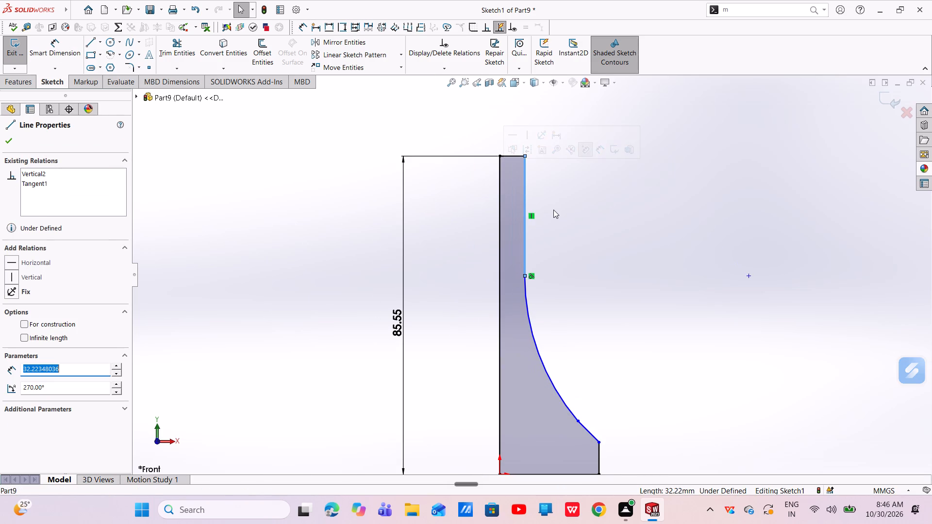
pyautogui.scroll(-4, 556, 203)
pyautogui.press('Escape')
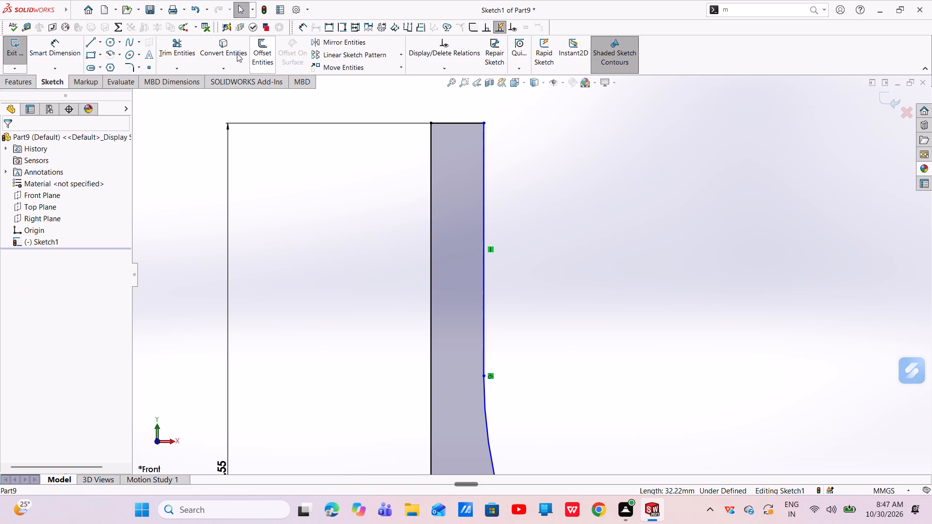
# Dimension the profile's short horizontal top line as 3.18 mm.
pyautogui.click(54, 40)
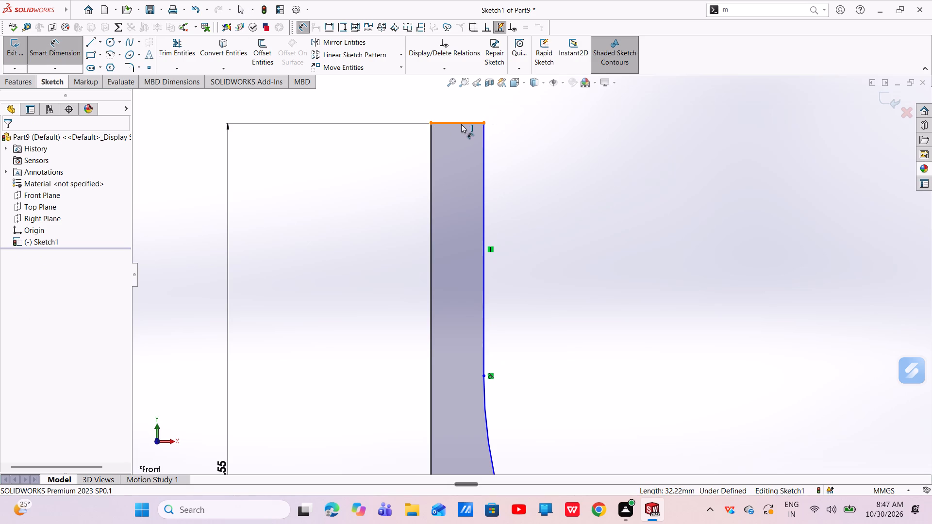
pyautogui.click(461, 124)
pyautogui.click(449, 95)
pyautogui.press('BackSpace')
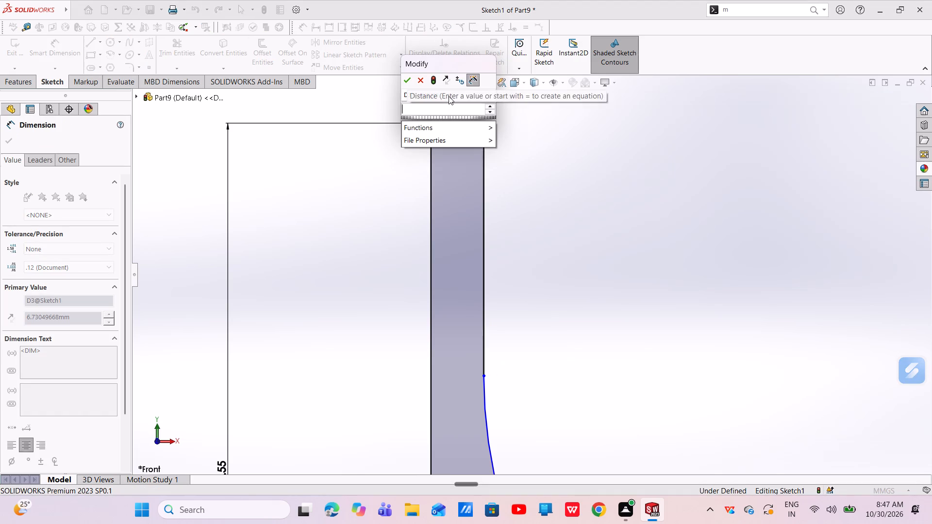
pyautogui.write('3.18')
pyautogui.press('Return')
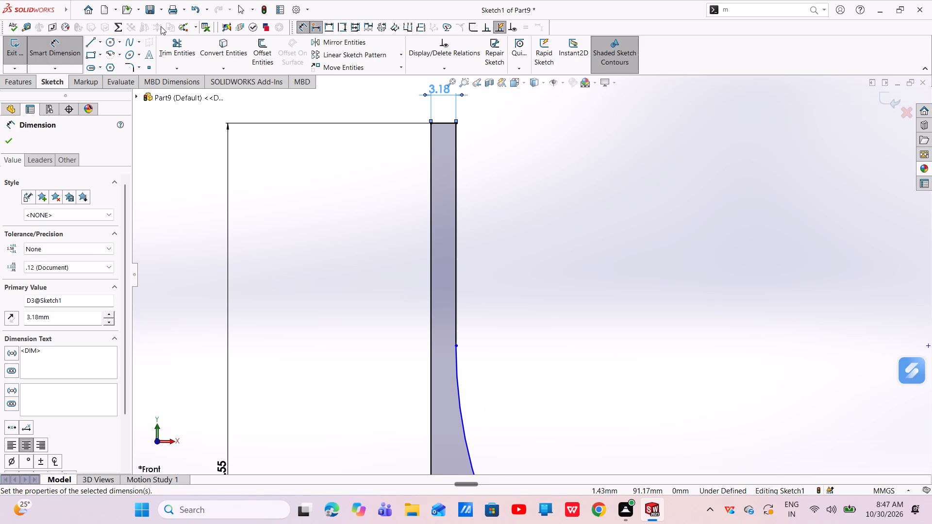
# Dimension the short vertical edge at the outer end of the base as 1.27 mm.
pyautogui.scroll(5, 452, 267)
pyautogui.scroll(-6, 655, 501)
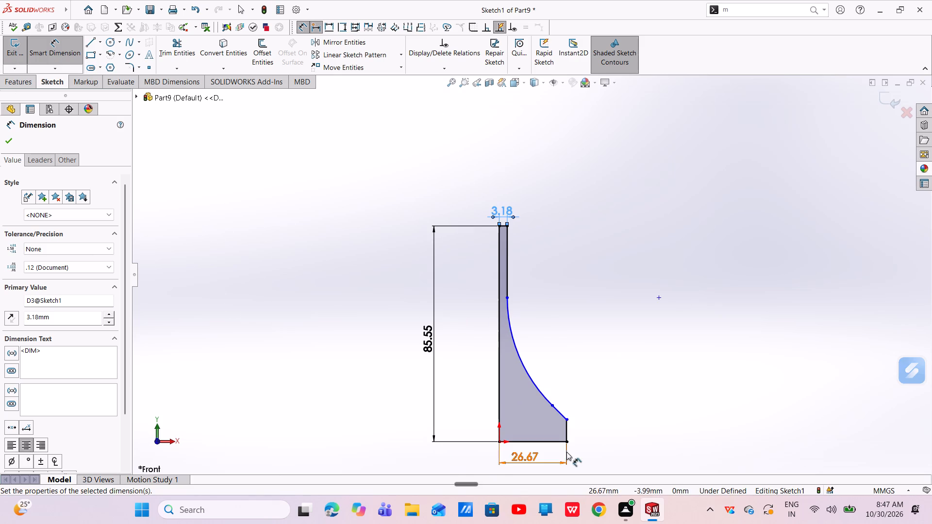
pyautogui.scroll(-5, 566, 451)
pyautogui.click(557, 344)
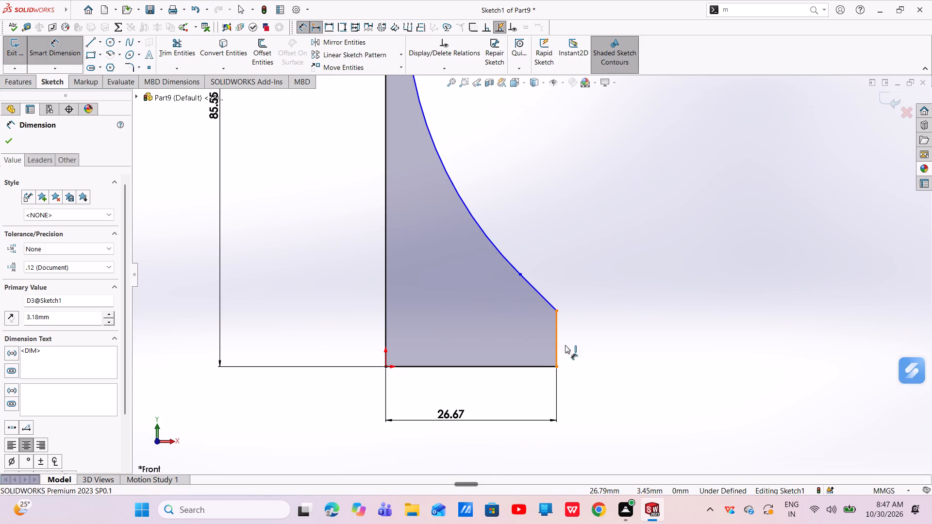
pyautogui.click(644, 347)
pyautogui.press('BackSpace')
pyautogui.write('1.27')
pyautogui.press('Return')
# Dimension the height of the concave arc's lower endpoint above the base line as 3.81 mm.
pyautogui.scroll(2, 594, 311)
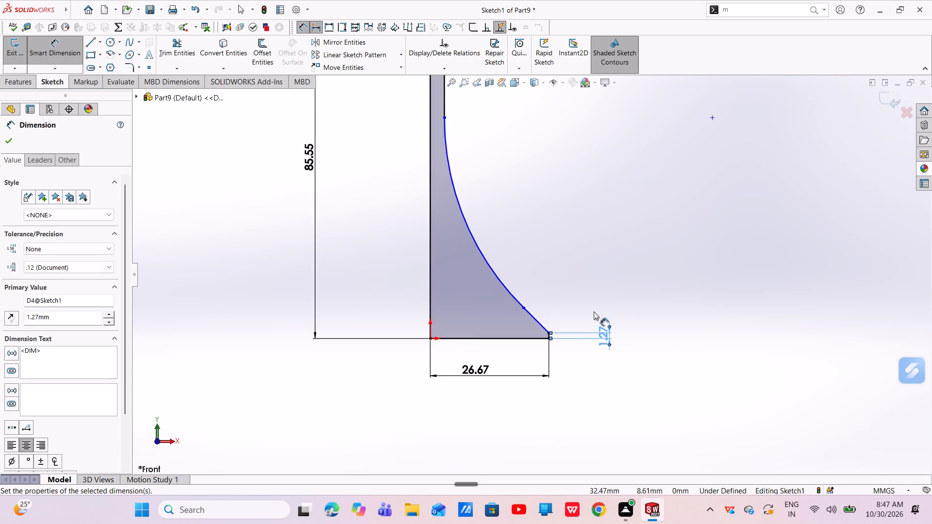
pyautogui.scroll(1, 594, 311)
pyautogui.scroll(-3, 566, 265)
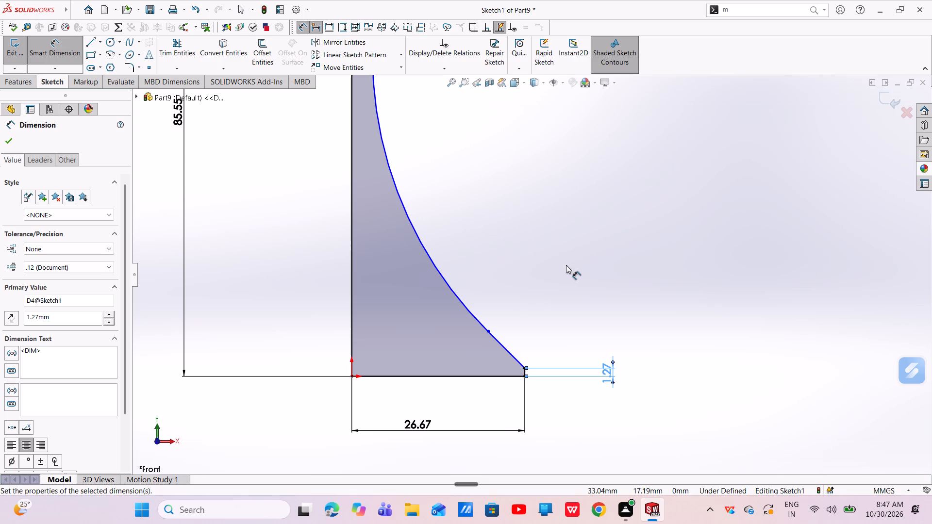
pyautogui.click(490, 333)
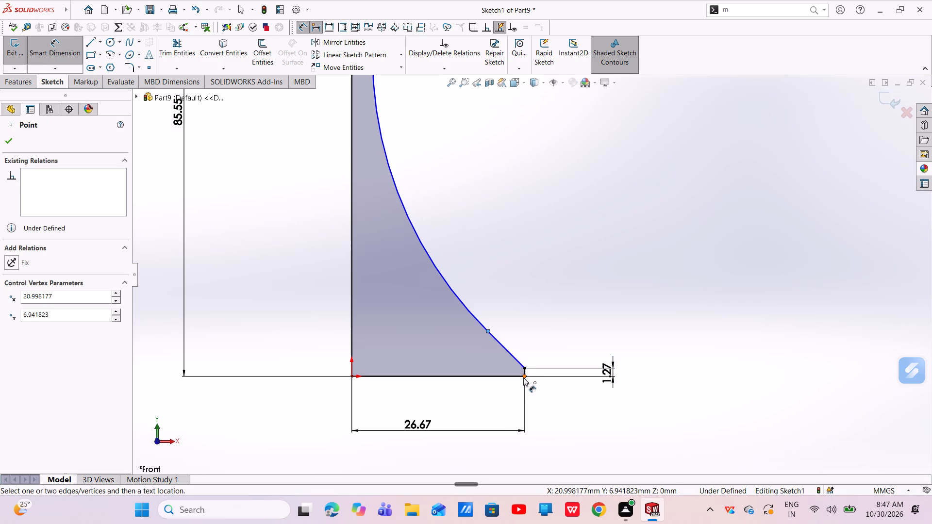
pyautogui.click(523, 377)
pyautogui.click(659, 364)
pyautogui.press('BackSpace')
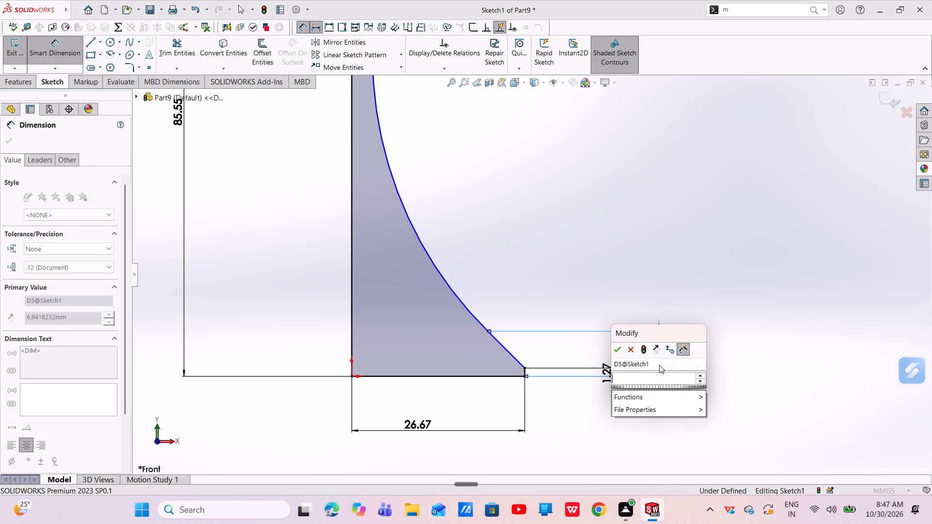
pyautogui.write('3.81')
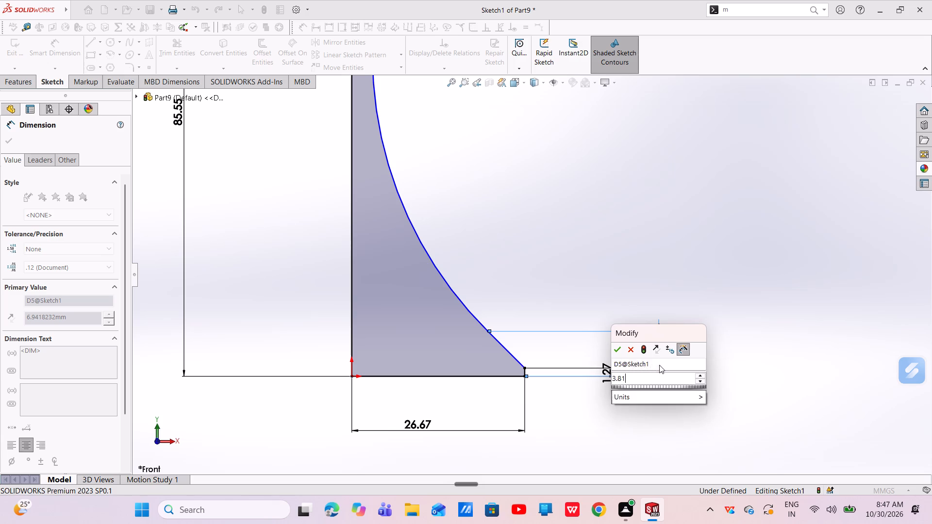
pyautogui.press('Return')
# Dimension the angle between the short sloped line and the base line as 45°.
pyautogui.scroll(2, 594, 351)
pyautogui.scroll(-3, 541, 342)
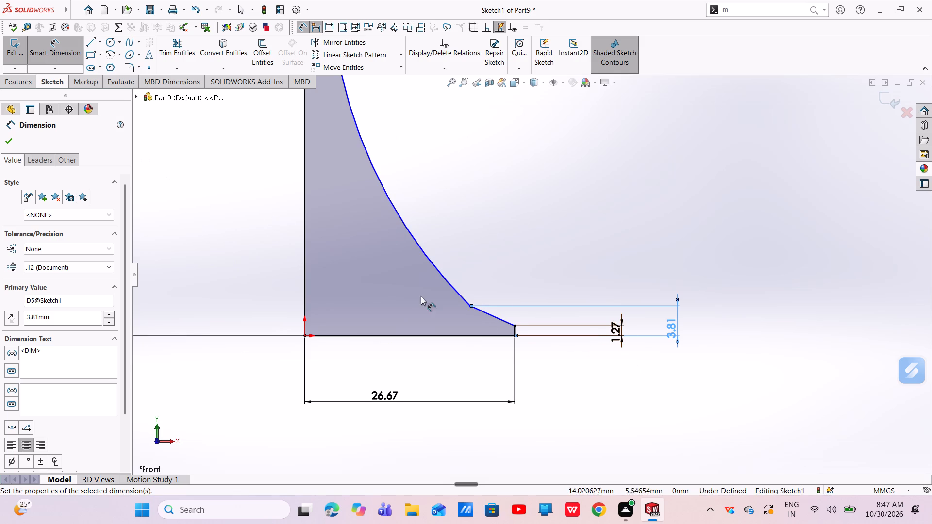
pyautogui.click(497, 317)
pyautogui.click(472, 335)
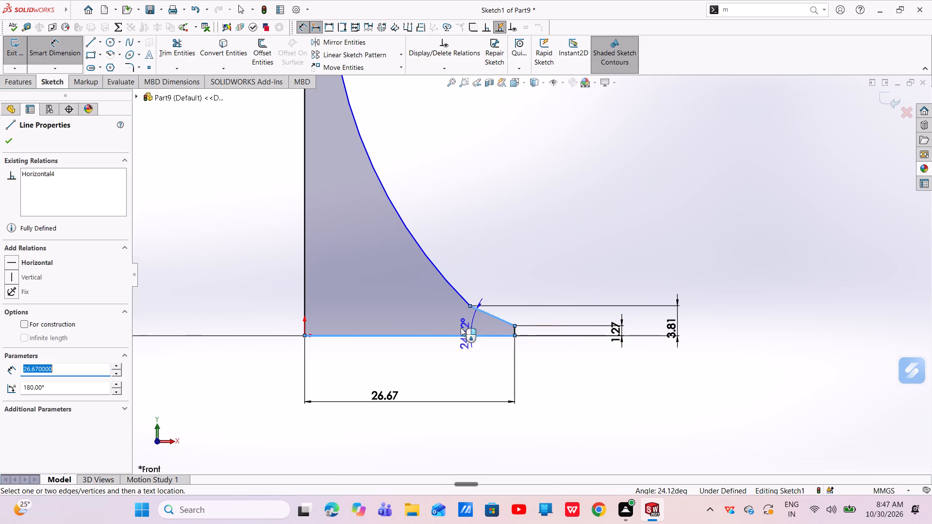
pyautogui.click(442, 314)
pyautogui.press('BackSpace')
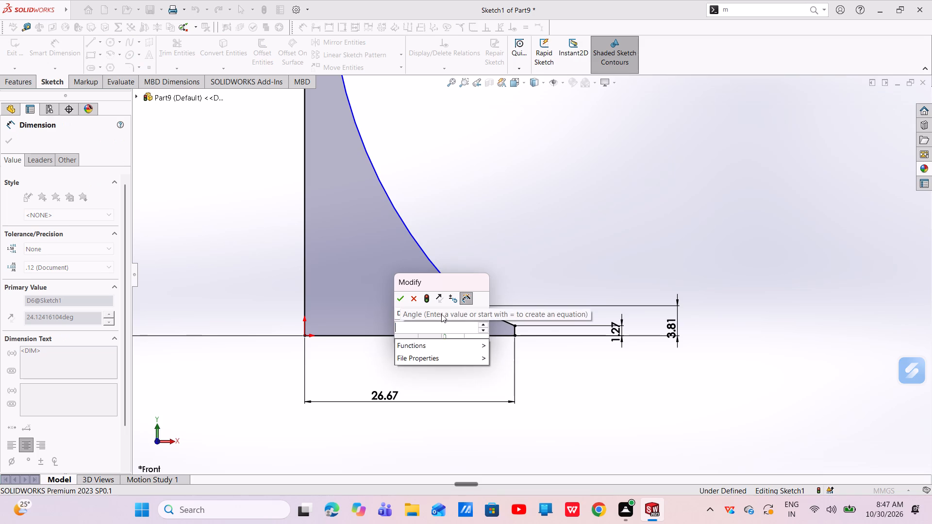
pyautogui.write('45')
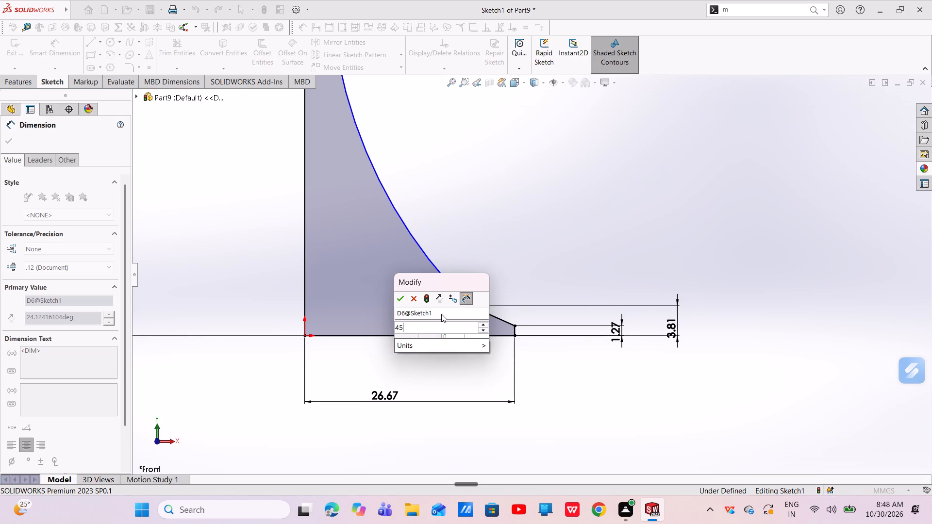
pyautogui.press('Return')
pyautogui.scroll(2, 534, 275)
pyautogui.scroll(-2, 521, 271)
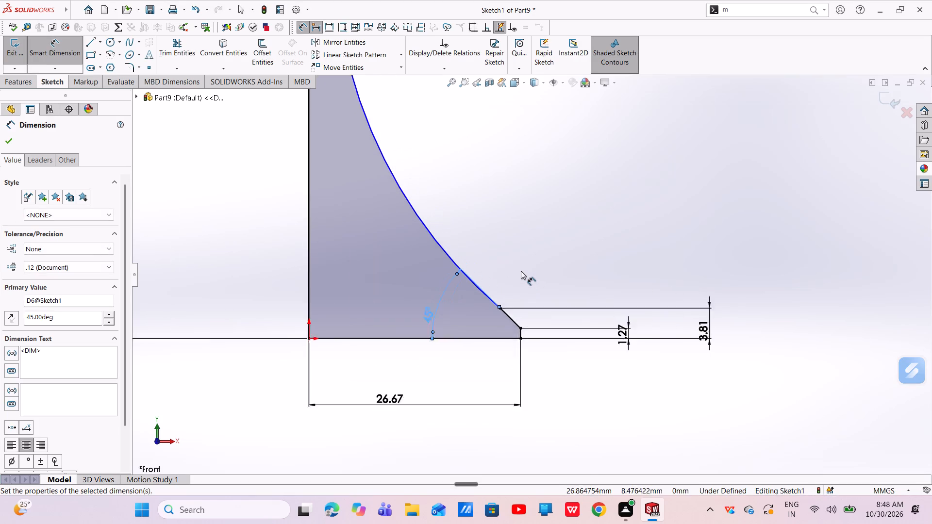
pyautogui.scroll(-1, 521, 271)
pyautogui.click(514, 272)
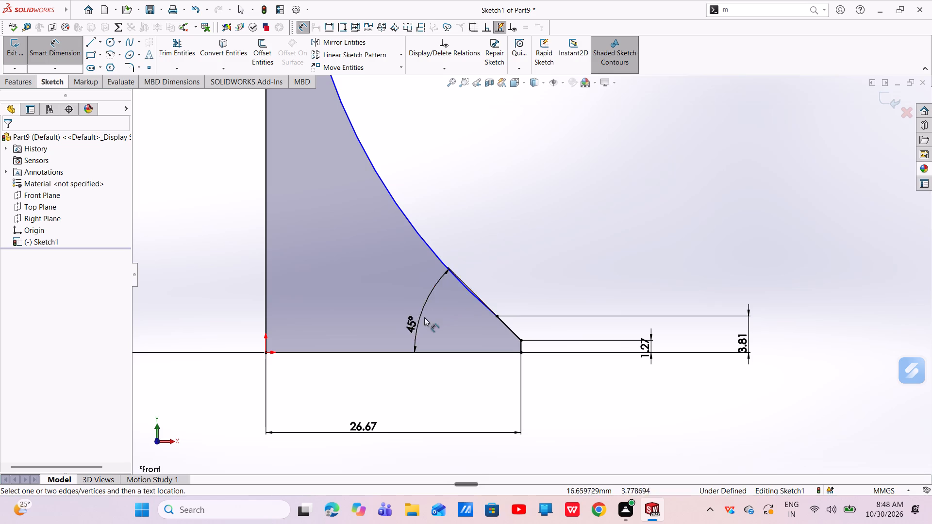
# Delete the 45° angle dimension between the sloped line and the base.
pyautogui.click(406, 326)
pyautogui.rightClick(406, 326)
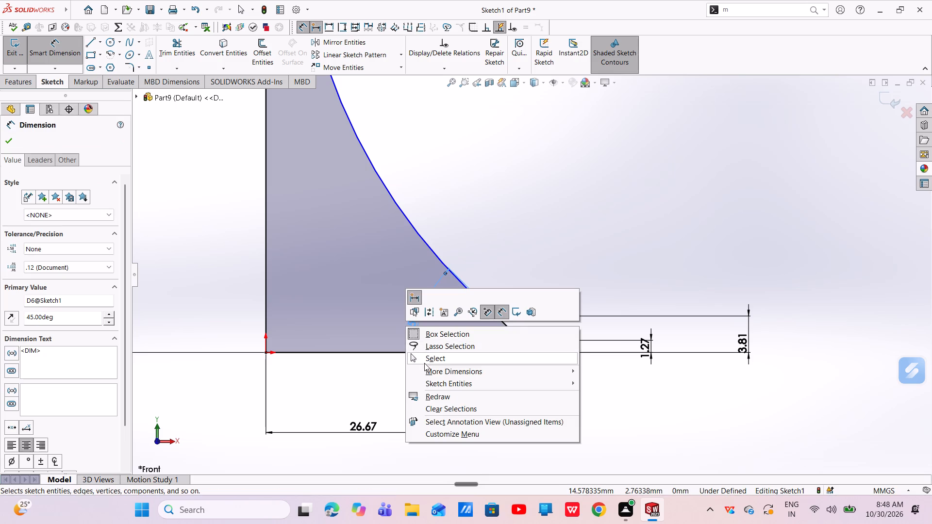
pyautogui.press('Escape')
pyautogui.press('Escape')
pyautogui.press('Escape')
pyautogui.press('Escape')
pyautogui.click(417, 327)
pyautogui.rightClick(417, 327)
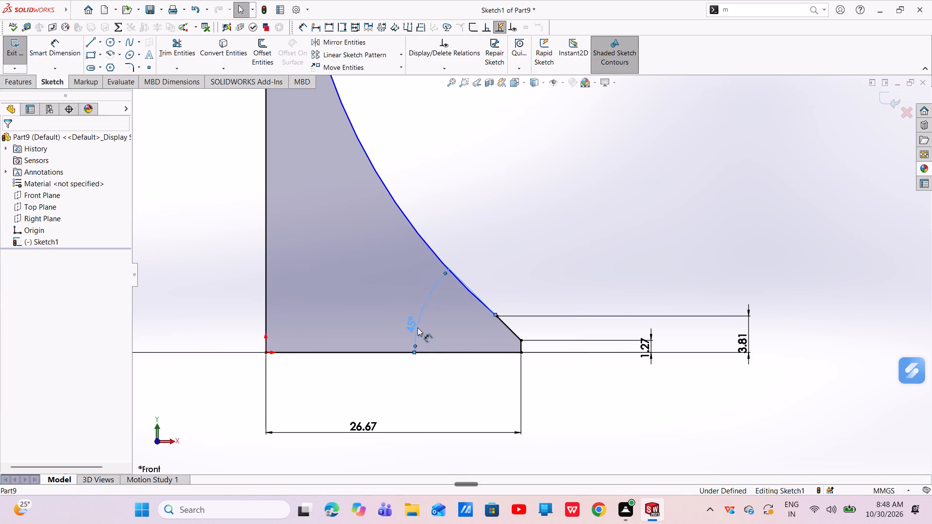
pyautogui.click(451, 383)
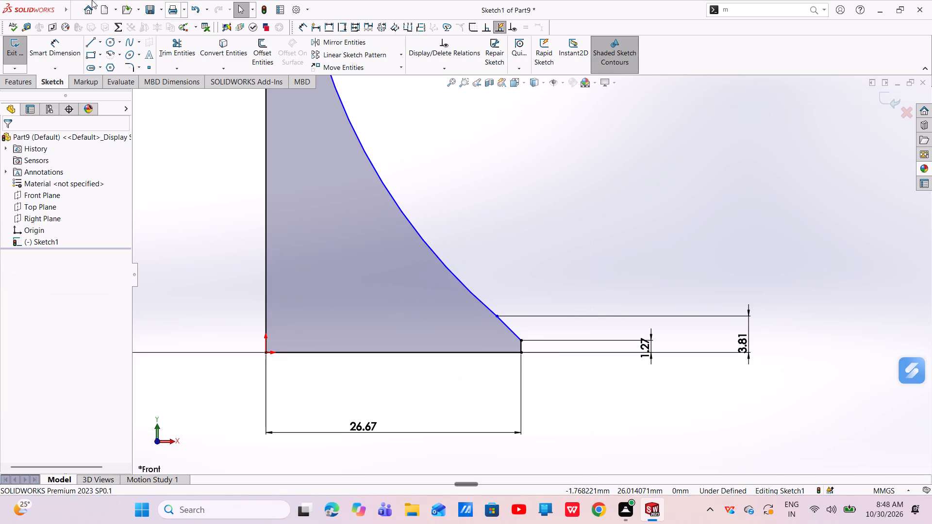
# Dimension the angle between the short sloped line and the base line as 45°, placing it close to the sloped line.
pyautogui.click(61, 42)
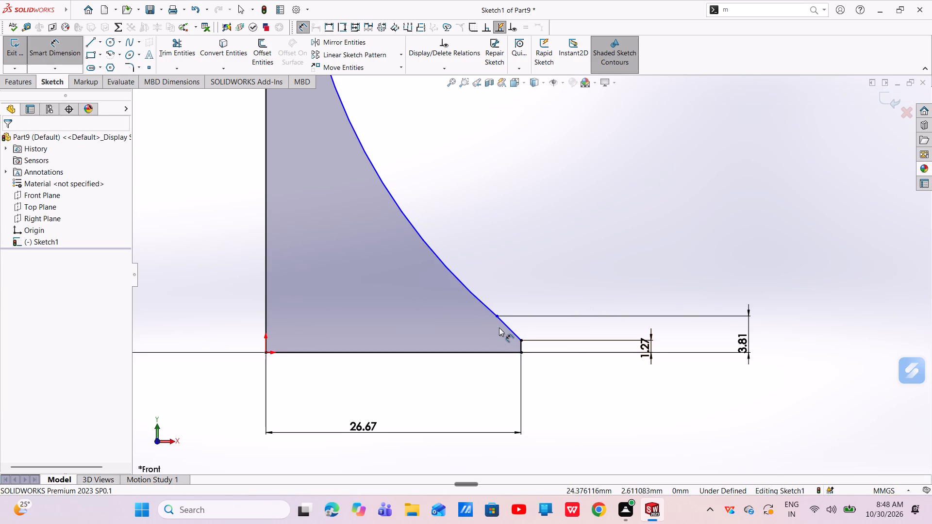
pyautogui.click(507, 328)
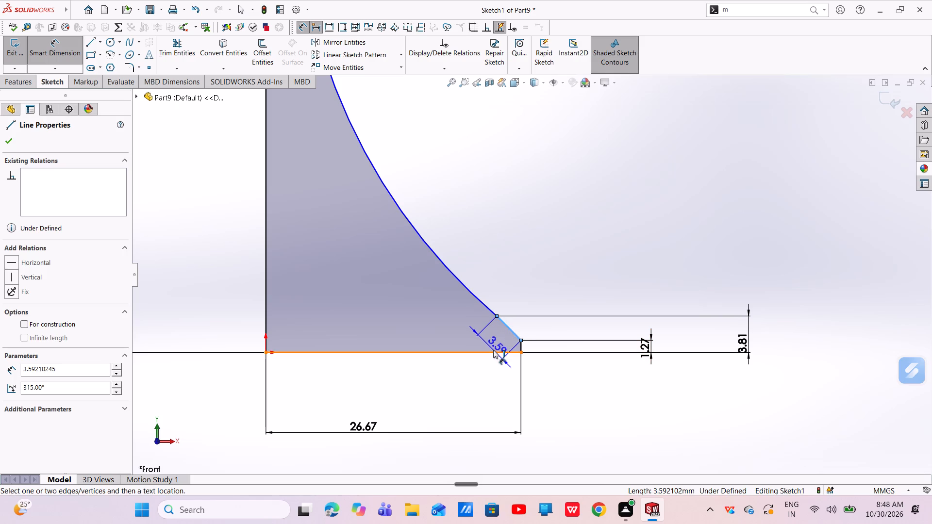
pyautogui.click(493, 351)
pyautogui.click(489, 337)
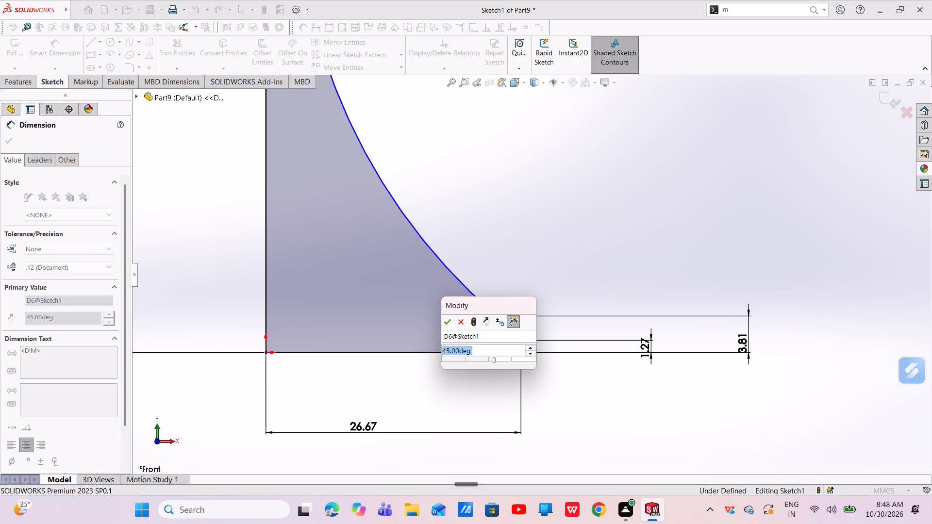
pyautogui.click(447, 324)
pyautogui.press('Escape')
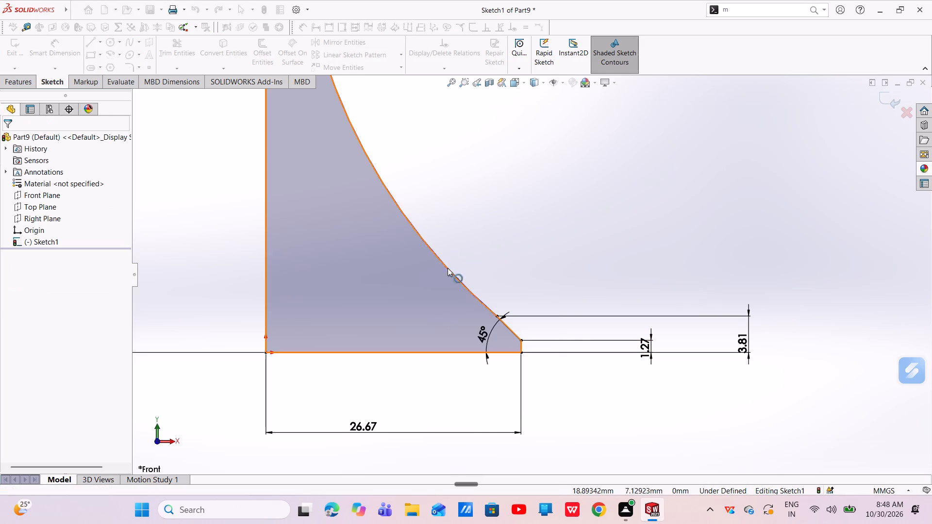
# Dimension the radius of the concave arc between the stem and the flared base as 15.25 mm.
pyautogui.scroll(2, 448, 246)
pyautogui.scroll(-3, 445, 243)
pyautogui.scroll(5, 445, 243)
pyautogui.scroll(2, 475, 126)
pyautogui.scroll(-2, 475, 126)
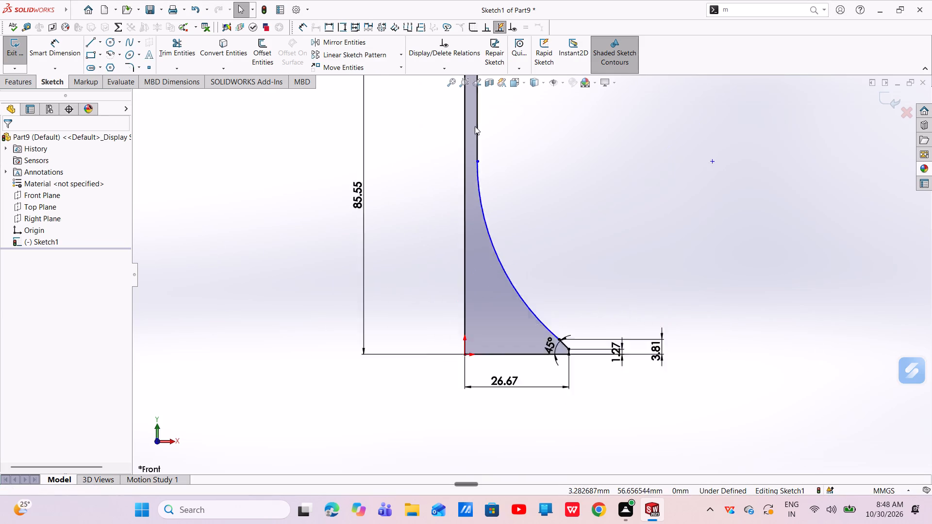
pyautogui.scroll(-2, 475, 126)
pyautogui.scroll(2, 578, 349)
pyautogui.scroll(-2, 595, 367)
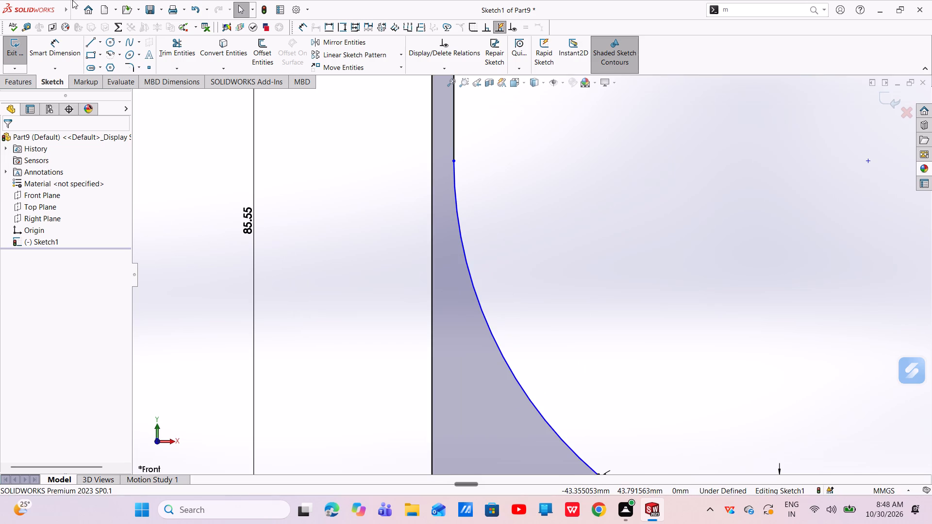
pyautogui.click(64, 49)
pyautogui.click(512, 373)
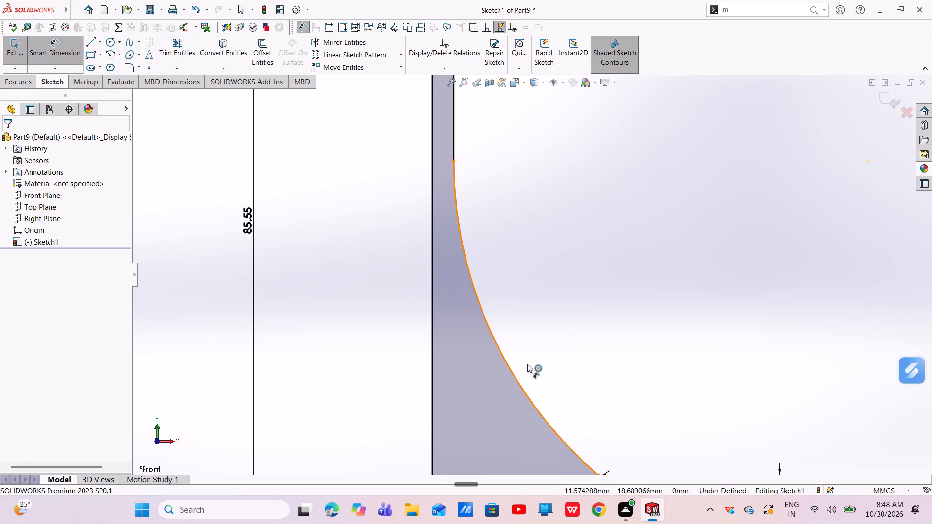
pyautogui.click(631, 291)
pyautogui.press('BackSpace')
pyautogui.write('12')
pyautogui.press('BackSpace')
pyautogui.write('5.22')
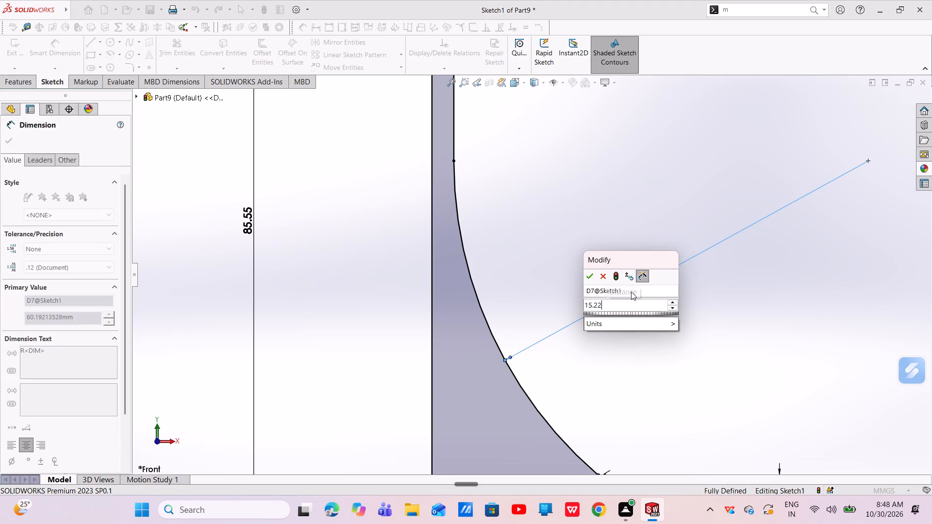
pyautogui.press('BackSpace')
pyautogui.press('5')
pyautogui.press('Return')
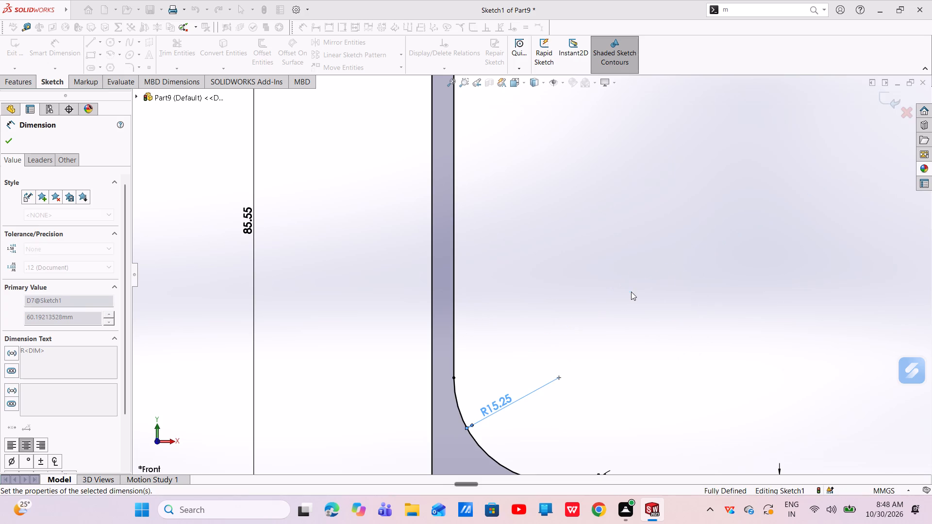
# Revolve the half-profile 360° about its long vertical line to form a solid stem with a flared base.
pyautogui.scroll(5, 528, 412)
pyautogui.scroll(-3, 600, 371)
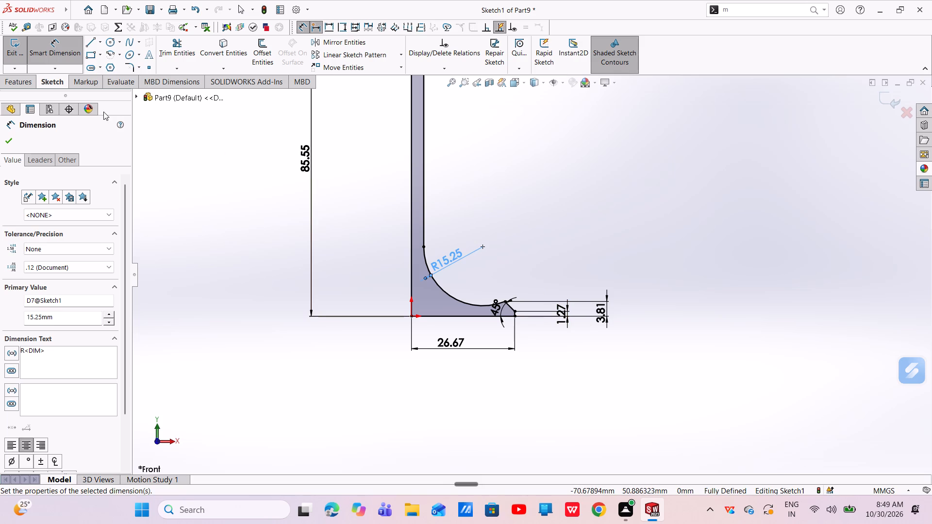
pyautogui.click(17, 86)
pyautogui.click(50, 57)
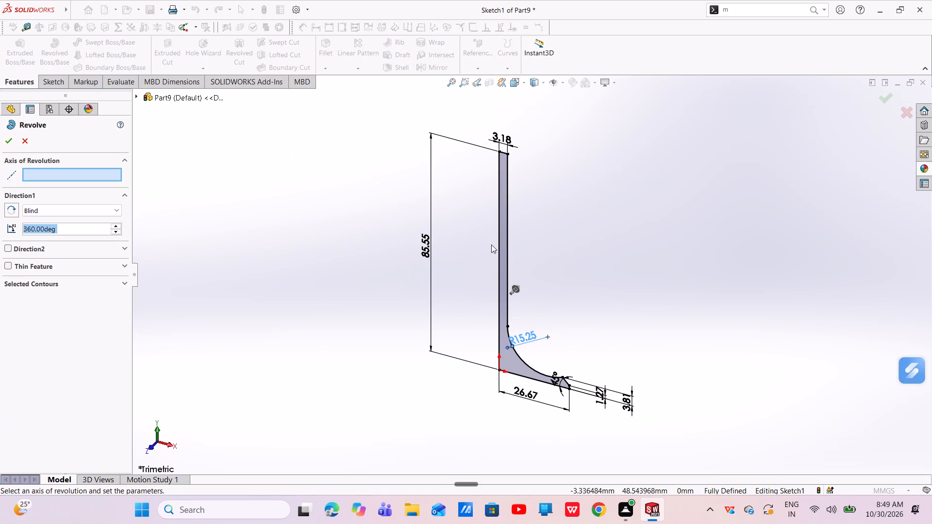
pyautogui.click(498, 254)
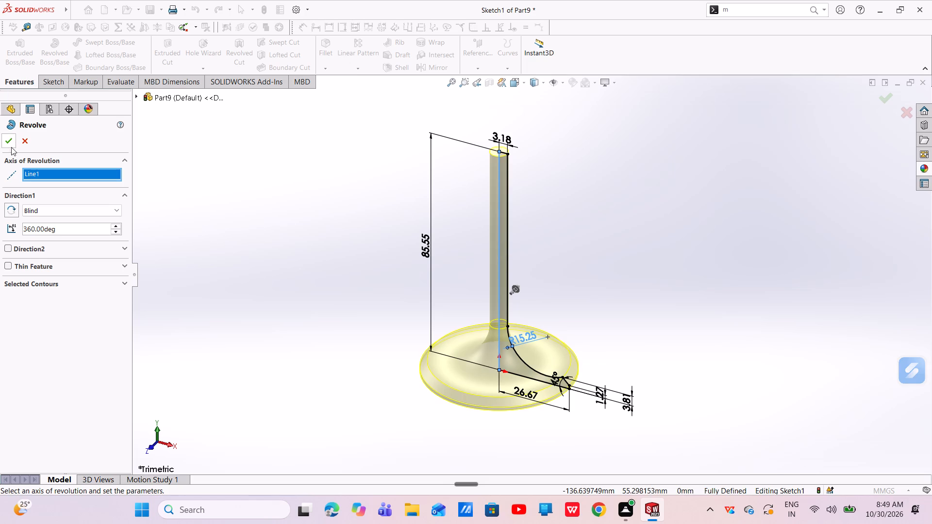
pyautogui.click(8, 142)
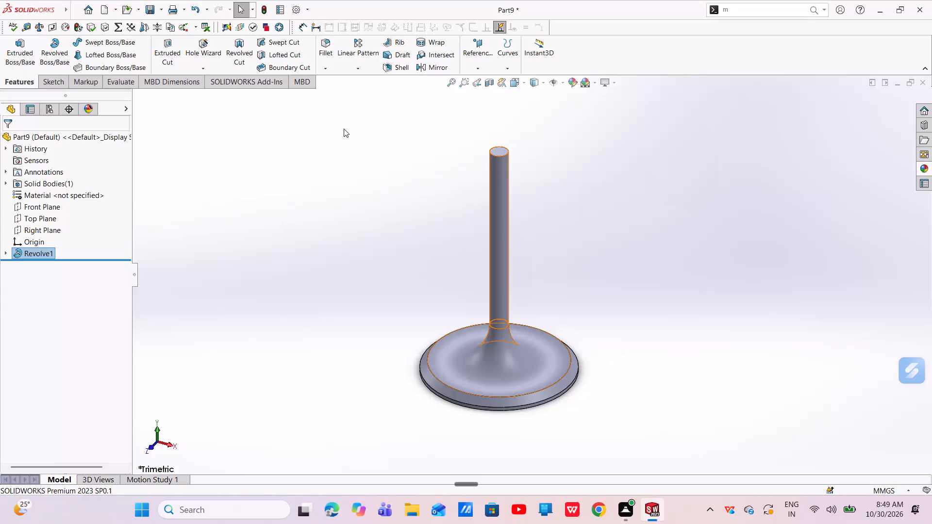
# Save the part in the New folder on the Desktop as "rocker spring rod".
pyautogui.click(157, 6)
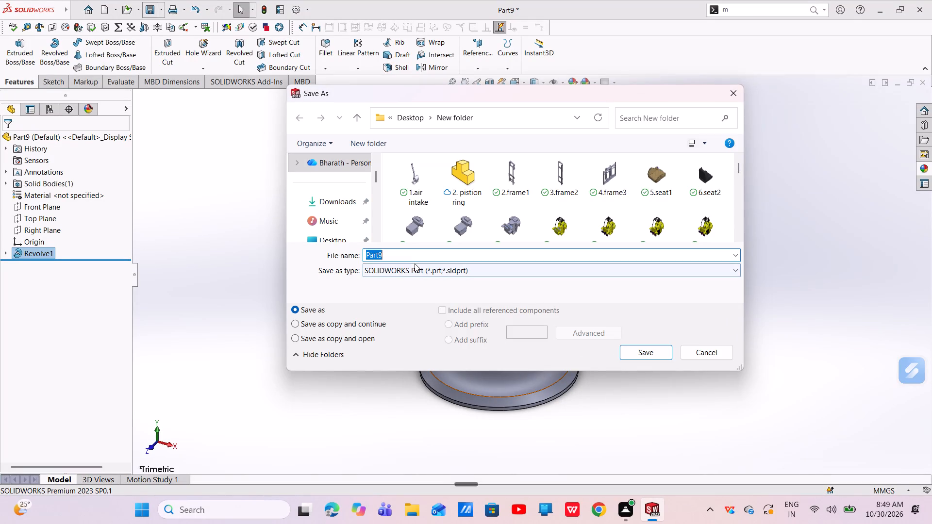
pyautogui.press('BackSpace')
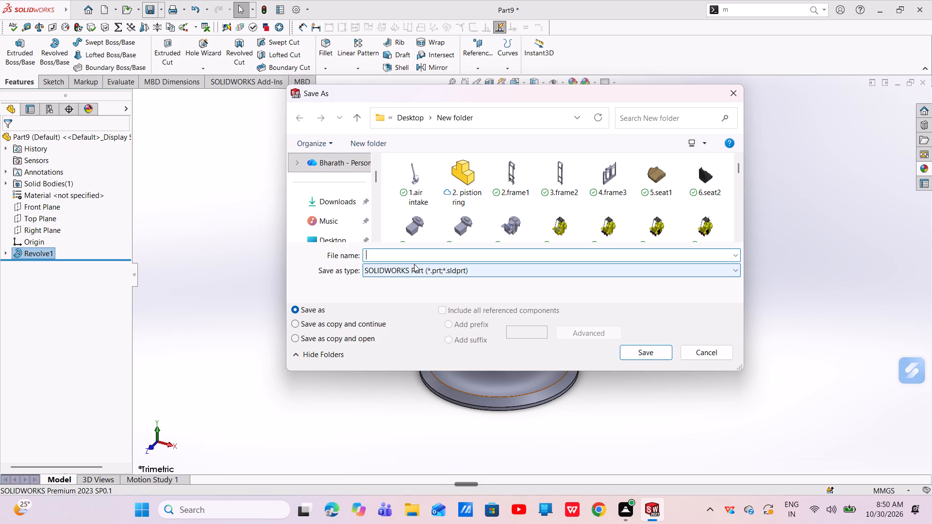
pyautogui.write('roc')
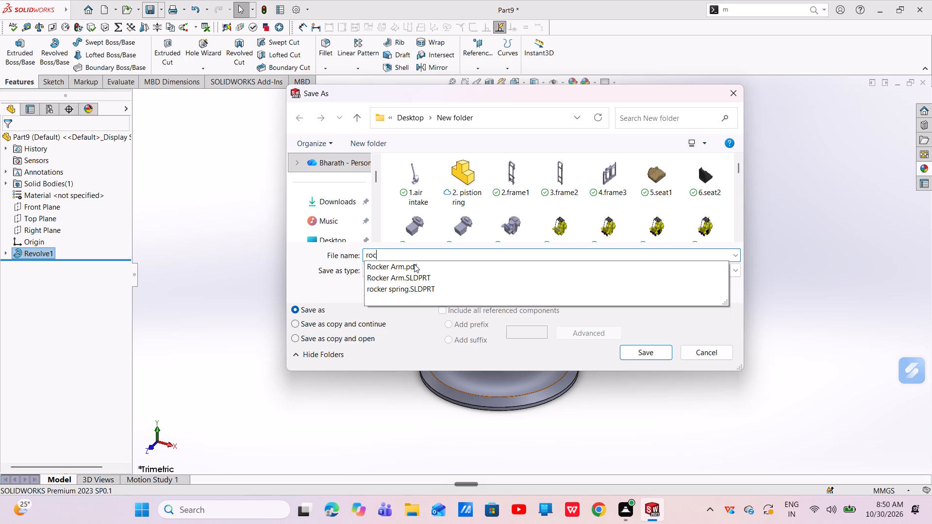
pyautogui.write('ker')
pyautogui.press('space')
pyautogui.write('spring')
pyautogui.press('space')
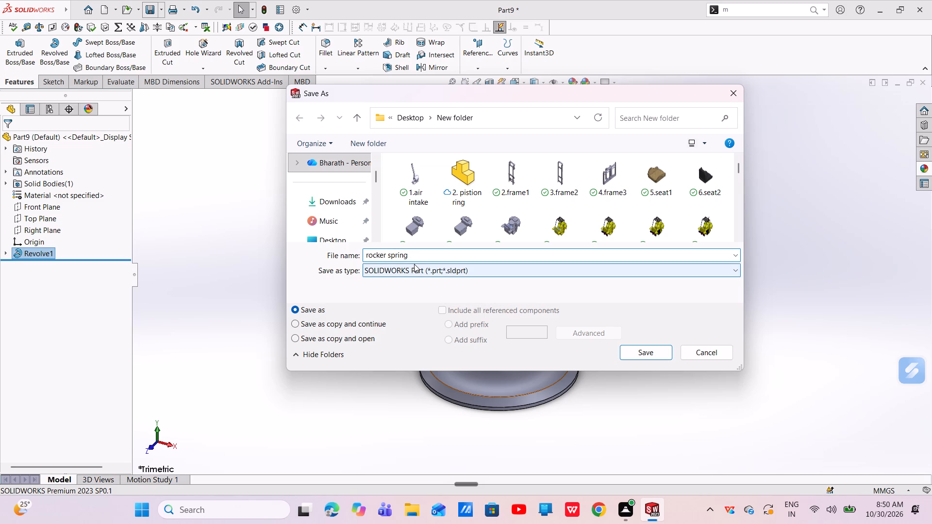
pyautogui.write('rod')
pyautogui.press('Return')
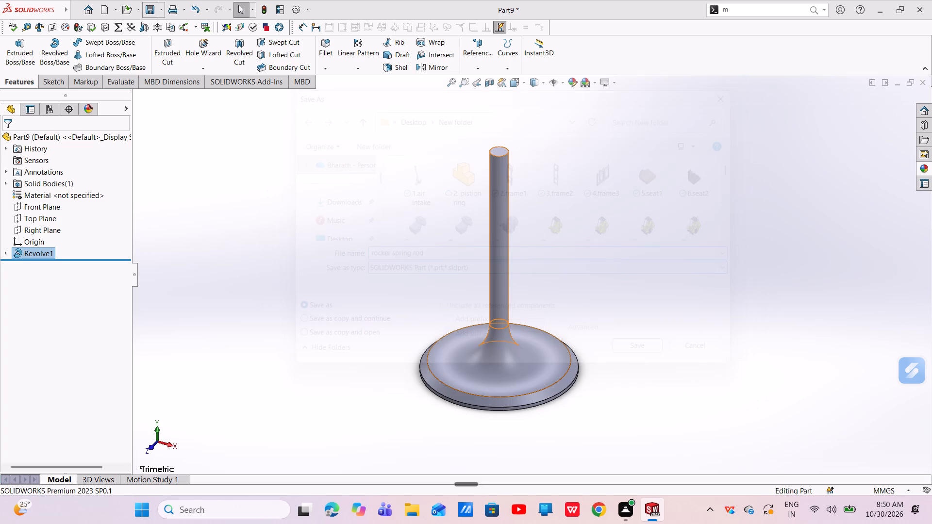
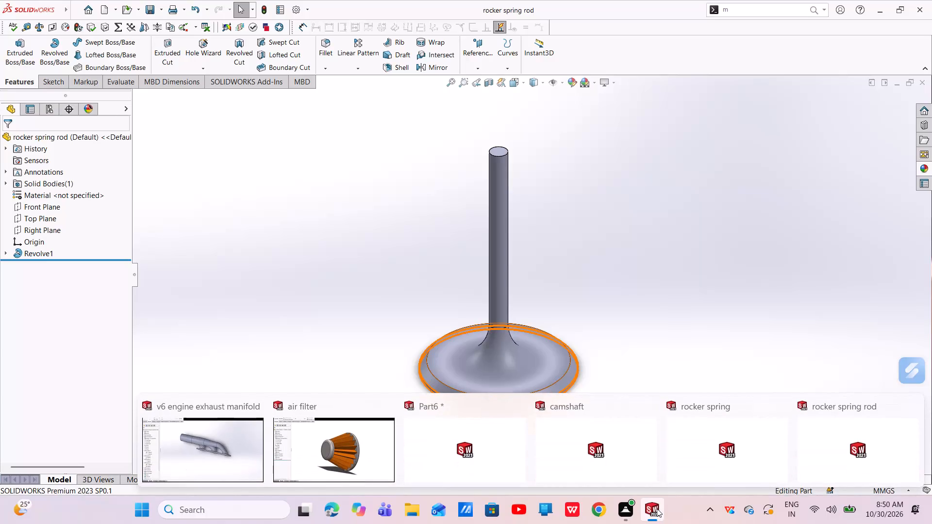
# Switch to the open rocker spring part and save it.
pyautogui.click(699, 469)
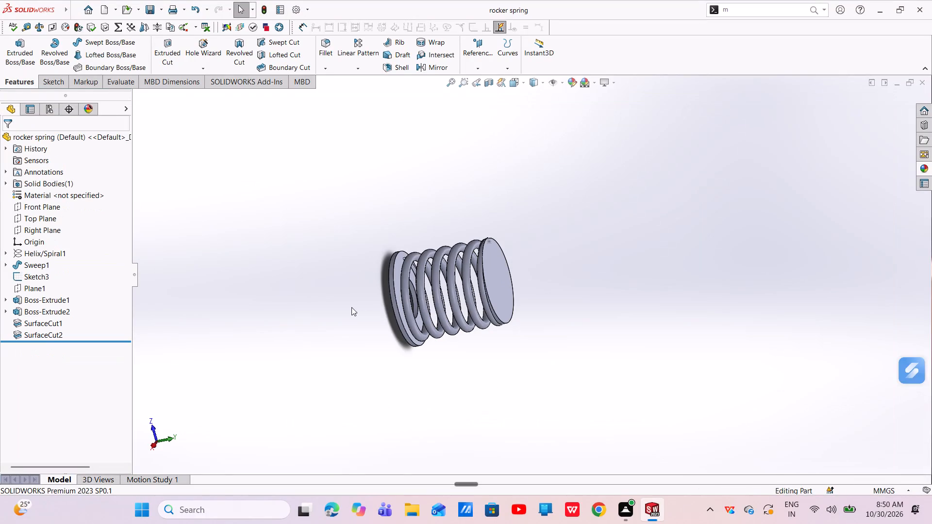
pyautogui.hotkey('ctrl', 's')
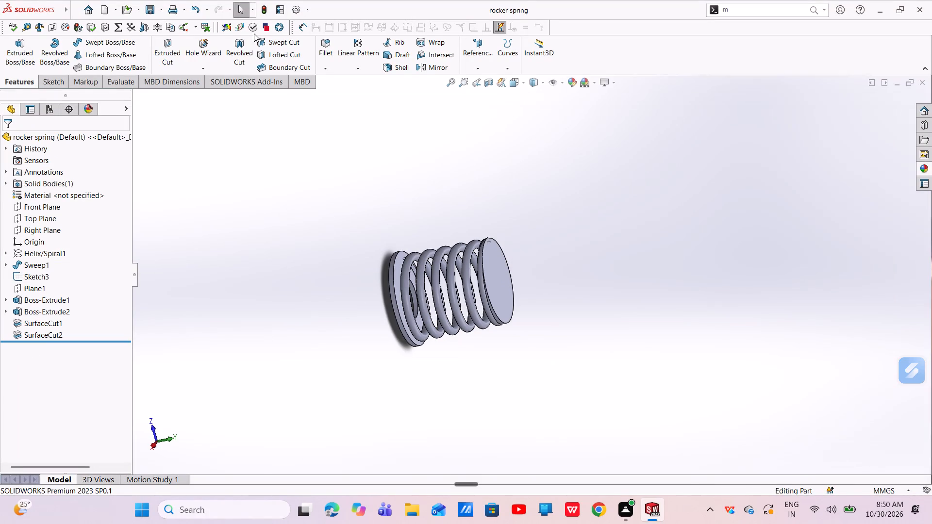